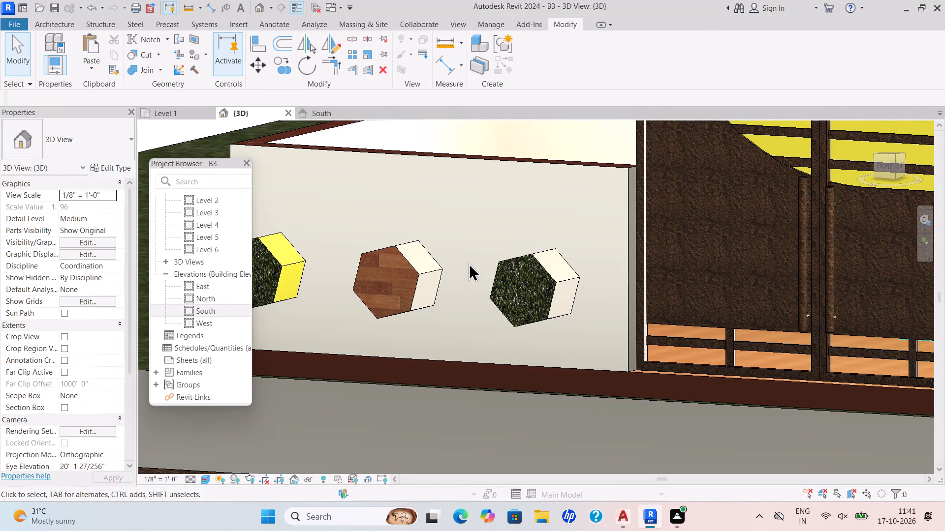
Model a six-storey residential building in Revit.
Close the South, 3D and Level 1 views, closing the B3 project without saving its changes.
left_click(360, 112)
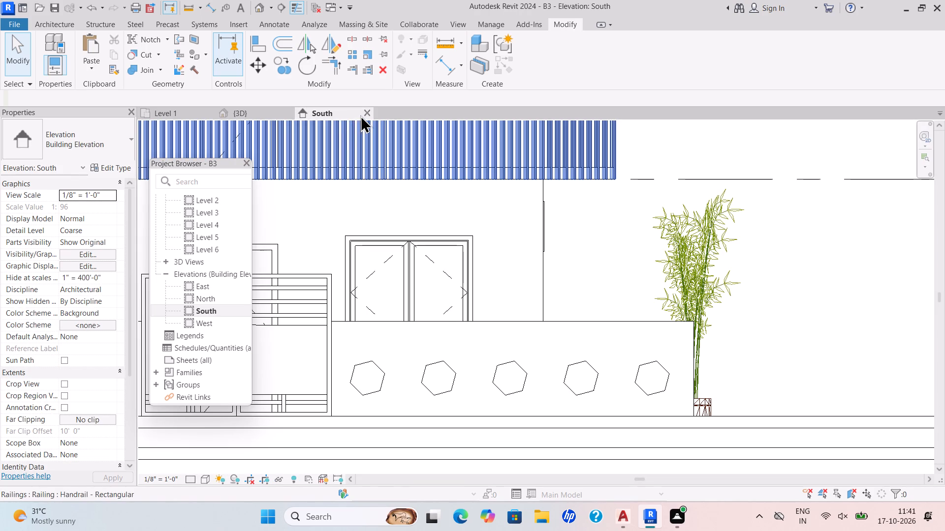
left_click(360, 115)
left_click(365, 115)
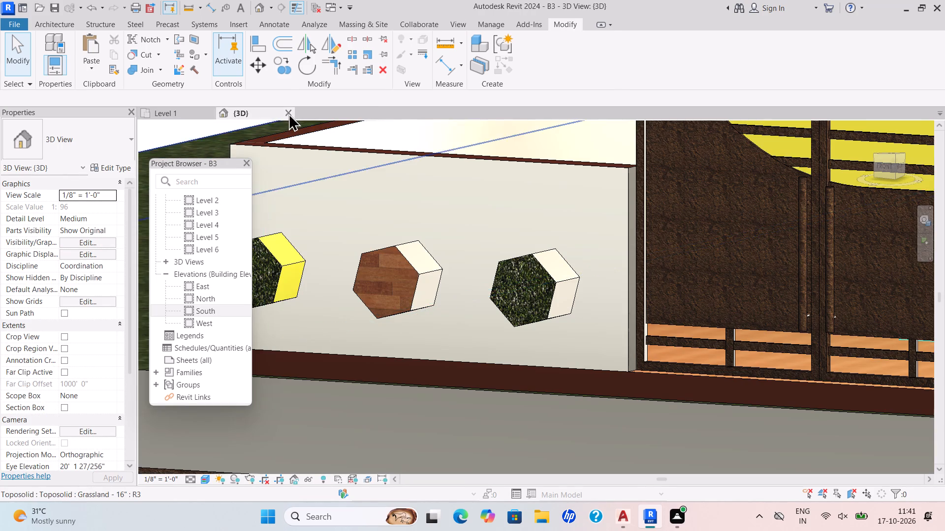
left_click(288, 113)
left_click(211, 110)
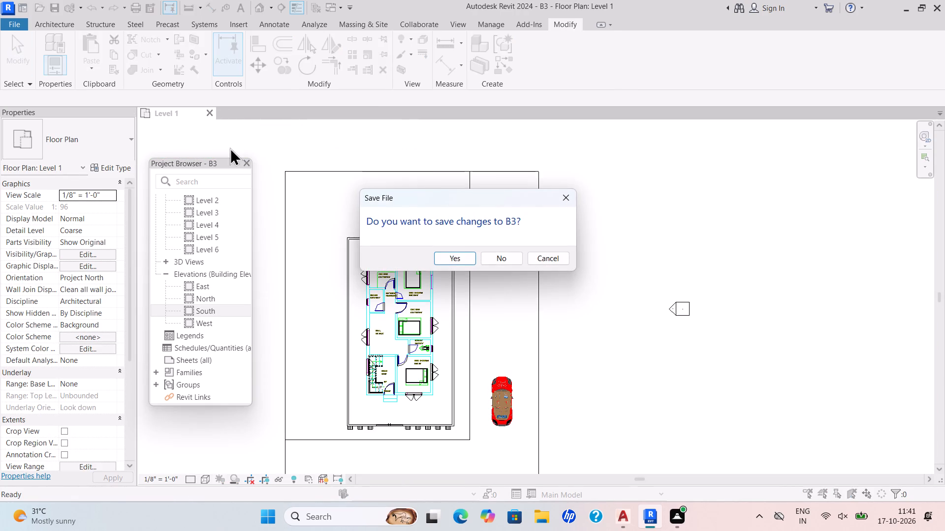
left_click_drag(498, 257, 503, 261)
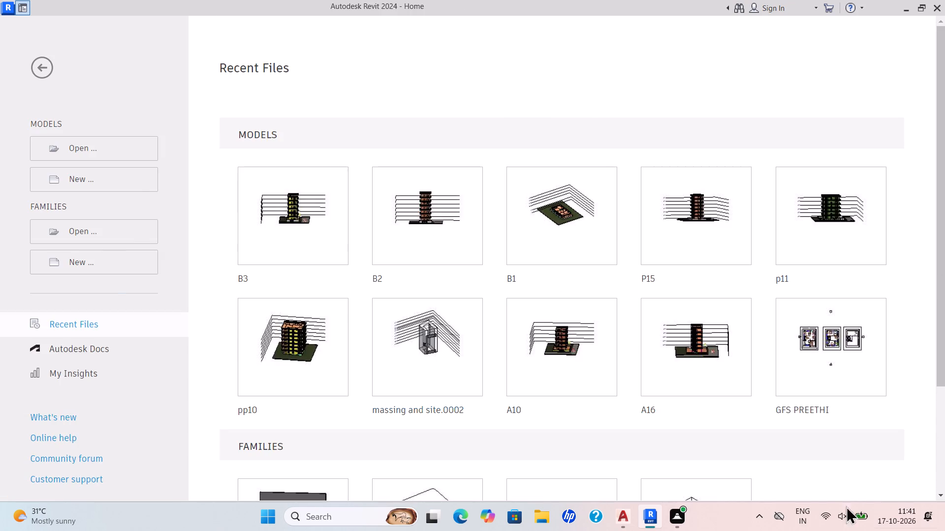
Create a new project from the default template in the English-Imperial templates folder.
left_click(92, 184)
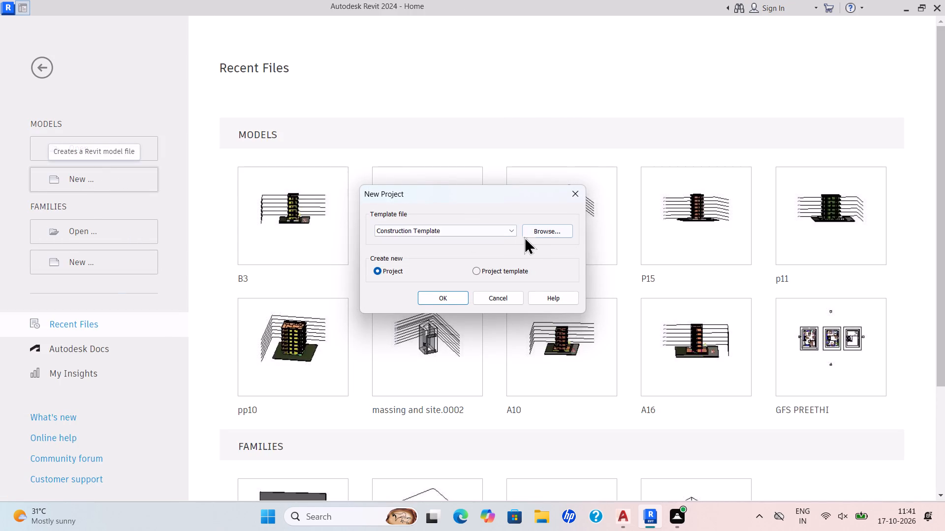
left_click(512, 229)
left_click(483, 255)
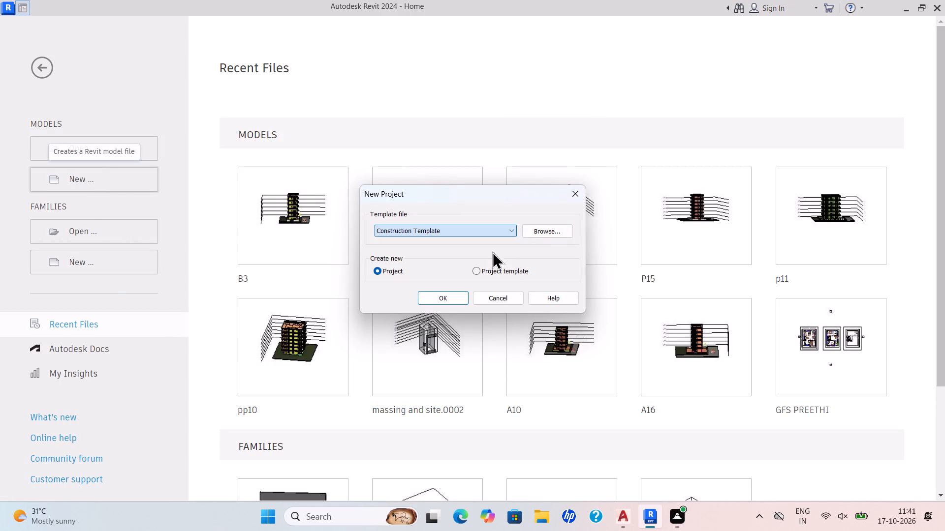
left_click(561, 227)
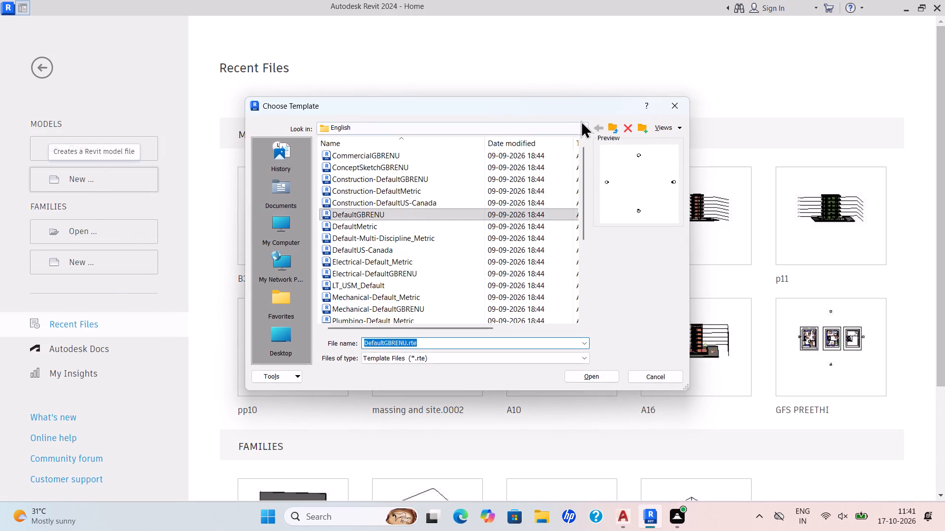
left_click(581, 125)
left_click(486, 197)
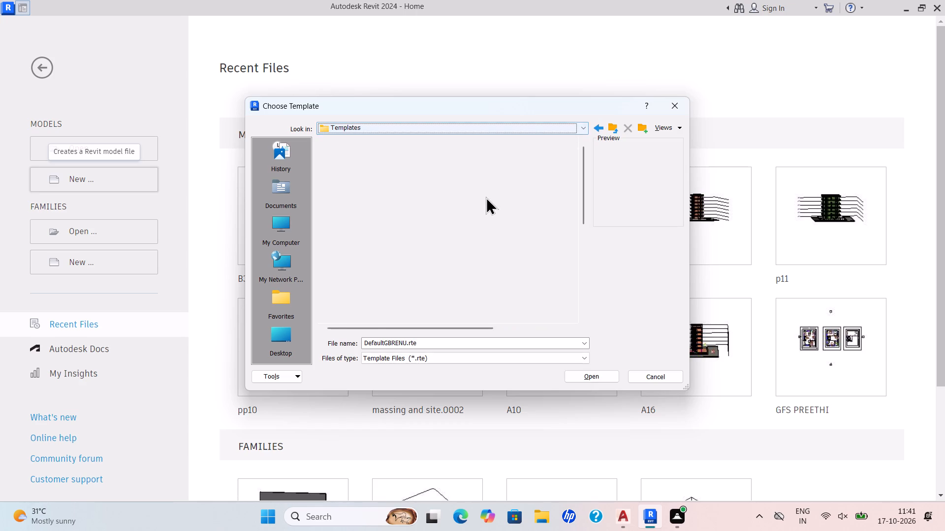
double_click(428, 190)
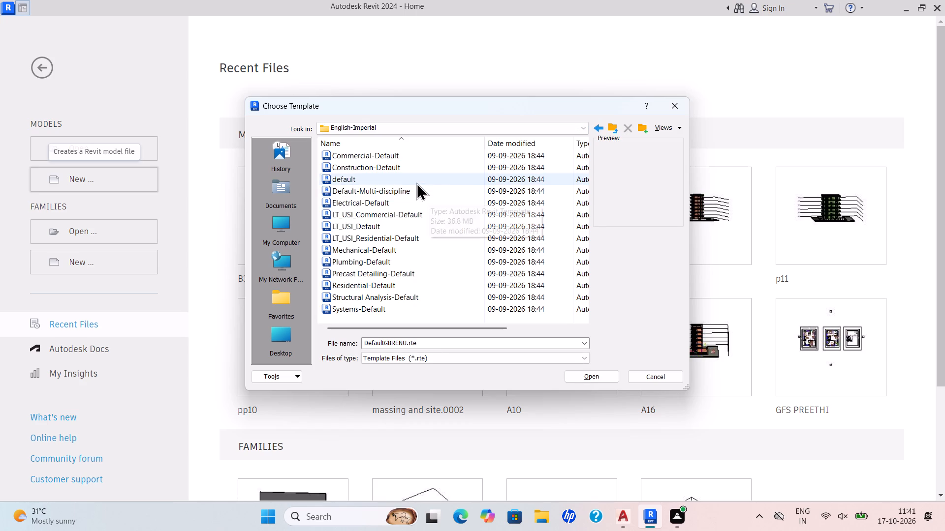
double_click(416, 182)
left_click(450, 295)
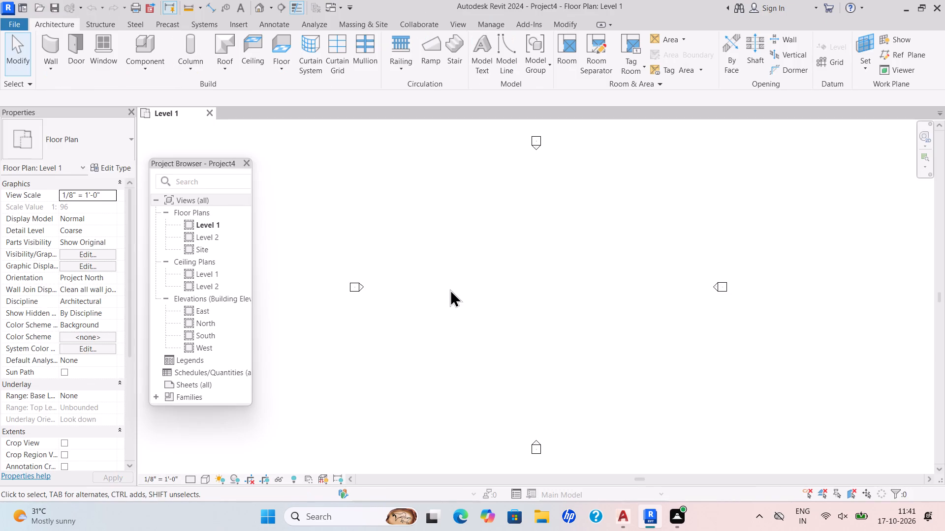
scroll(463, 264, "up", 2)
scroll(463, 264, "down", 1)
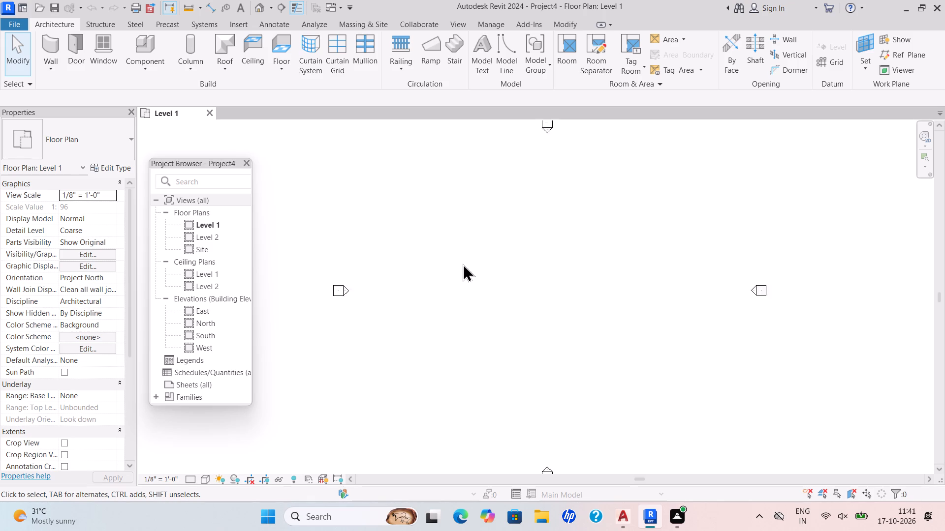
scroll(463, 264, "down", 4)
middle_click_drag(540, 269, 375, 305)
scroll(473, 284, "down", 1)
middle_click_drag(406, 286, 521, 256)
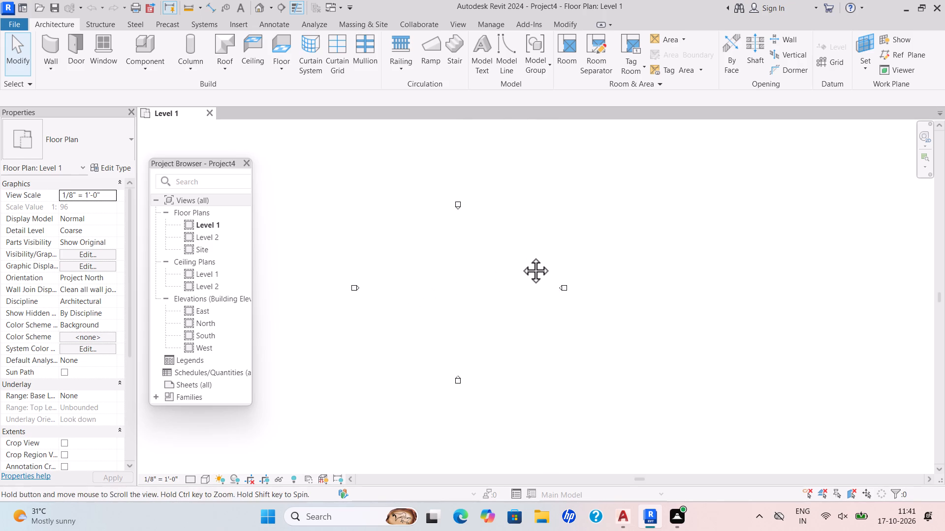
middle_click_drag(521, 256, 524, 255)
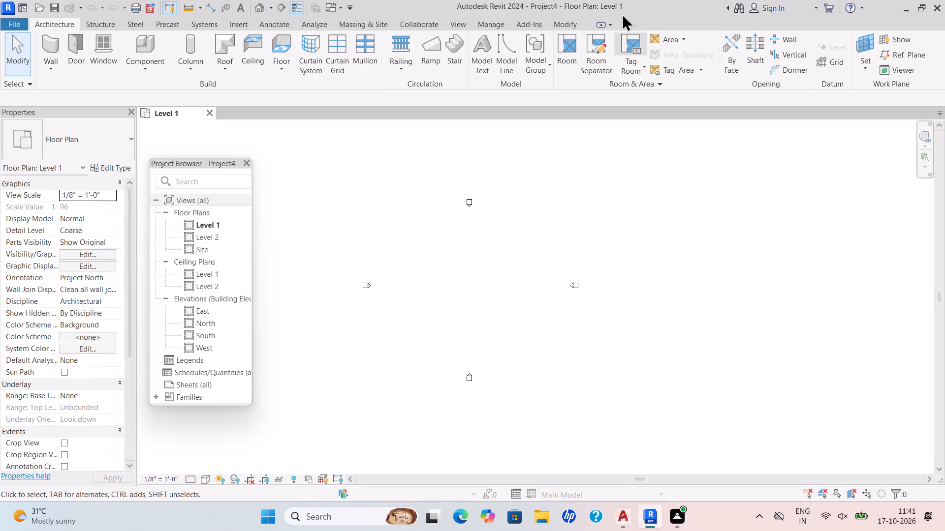
Link the CAD file INTERNSHIP PPS 139.dwg from the Documents folder into the Level 1 floor plan.
left_click(241, 23)
left_click(104, 60)
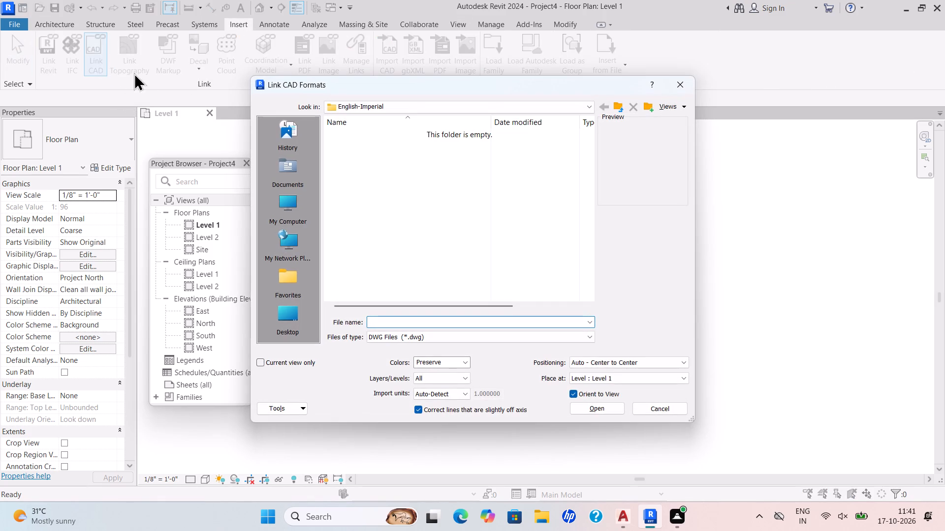
double_click(279, 180)
scroll(473, 174, "down", 1)
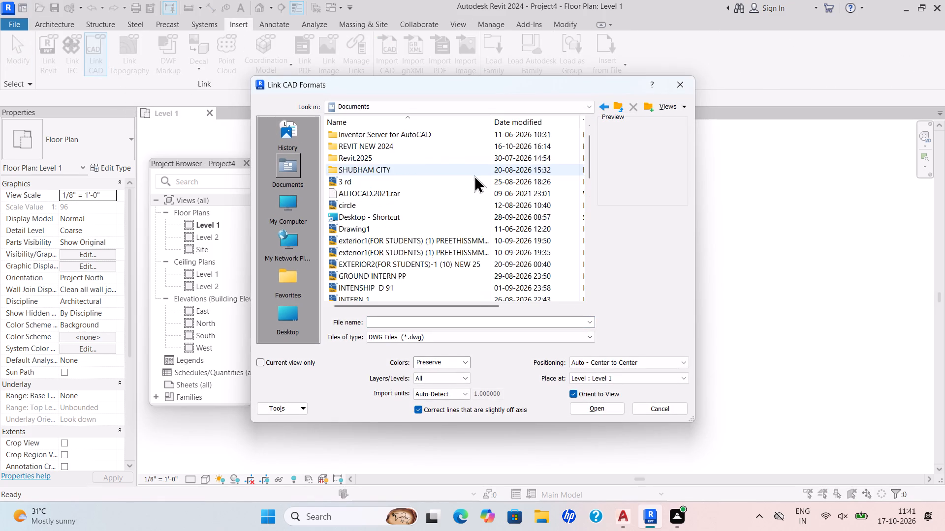
scroll(474, 175, "down", 6)
left_click(405, 250)
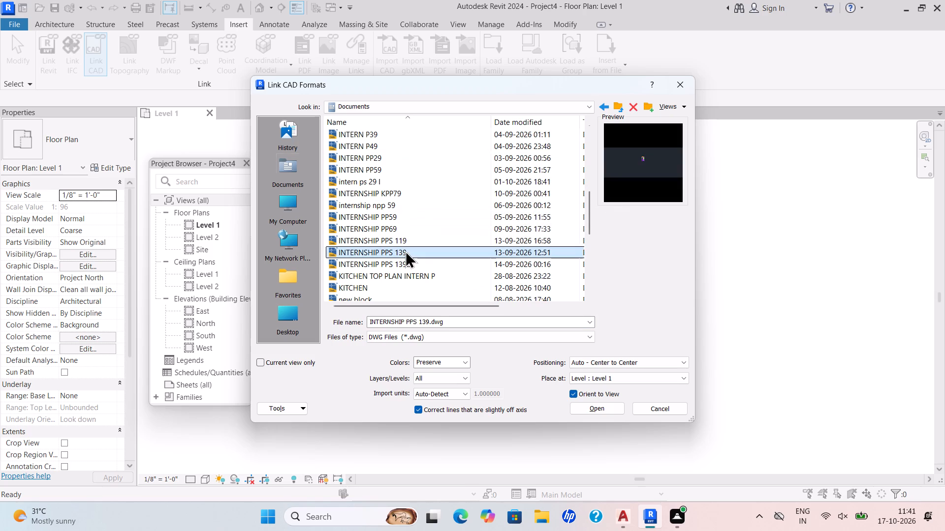
left_click(606, 409)
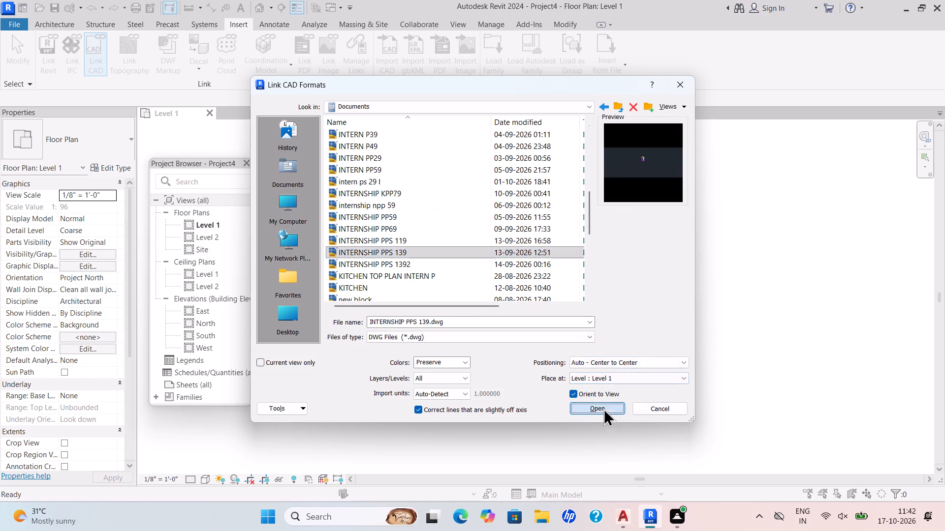
scroll(423, 288, "up", 5)
scroll(620, 330, "up", 2)
middle_click_drag(616, 329, 569, 292)
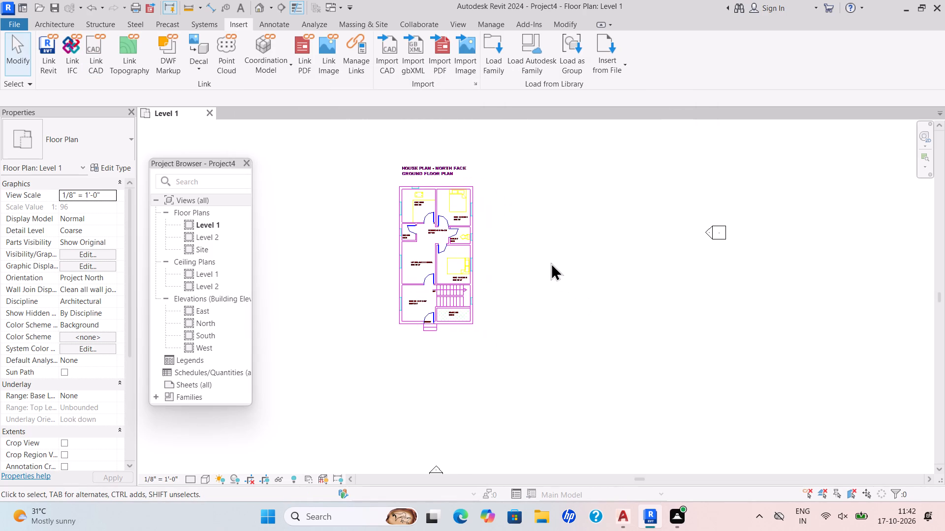
scroll(460, 261, "up", 1)
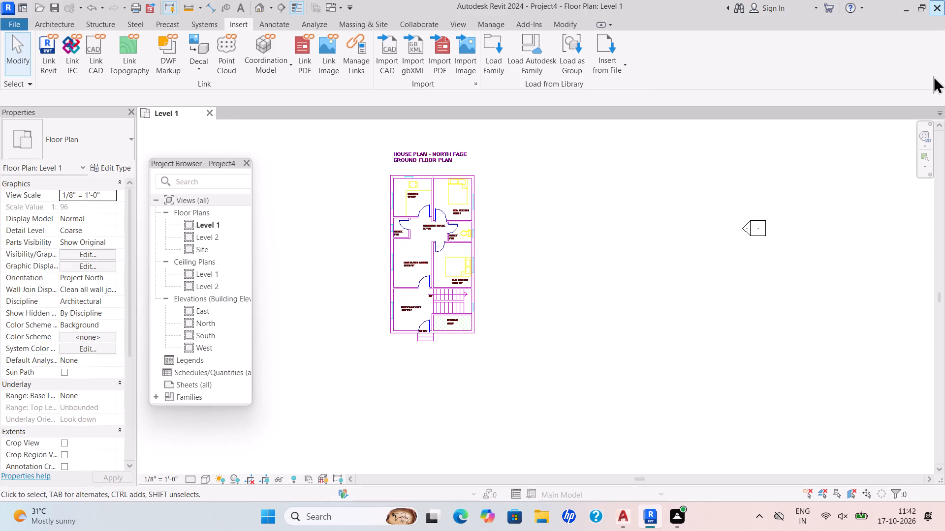
Start an architectural wall and duplicate the Generic - 8" wall type under the name WALL 9".
left_click(68, 28)
left_click(64, 64)
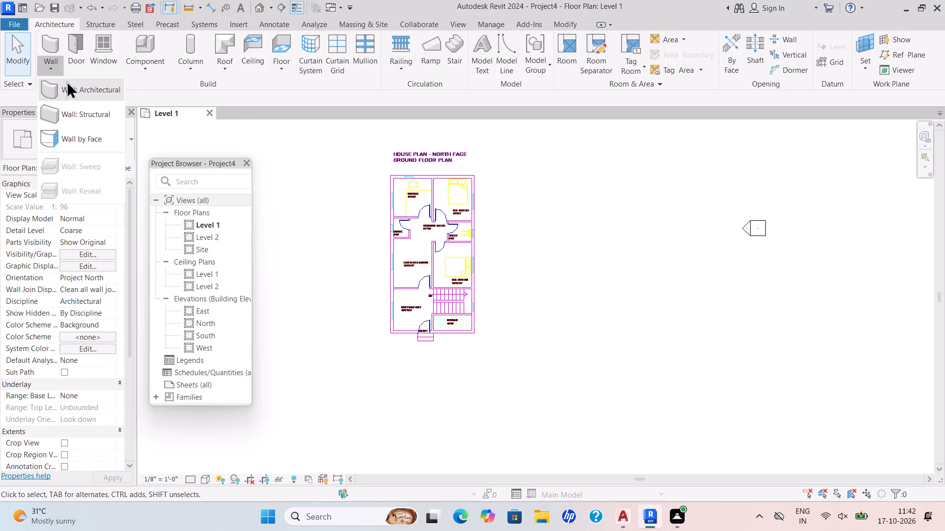
left_click(68, 83)
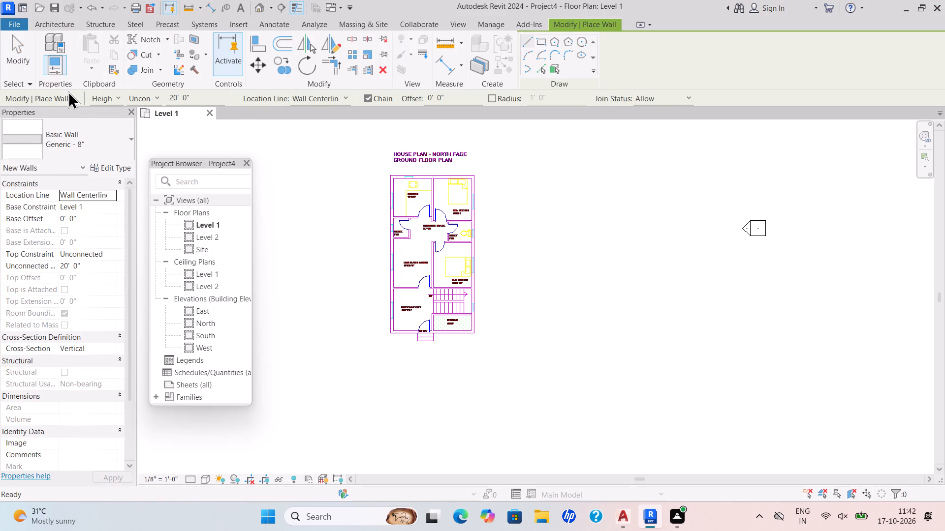
left_click(111, 171)
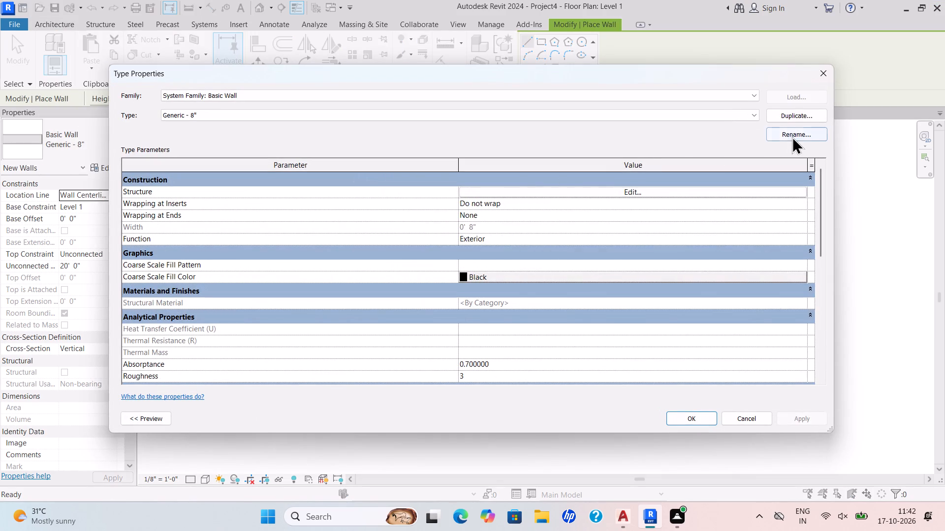
left_click(789, 116)
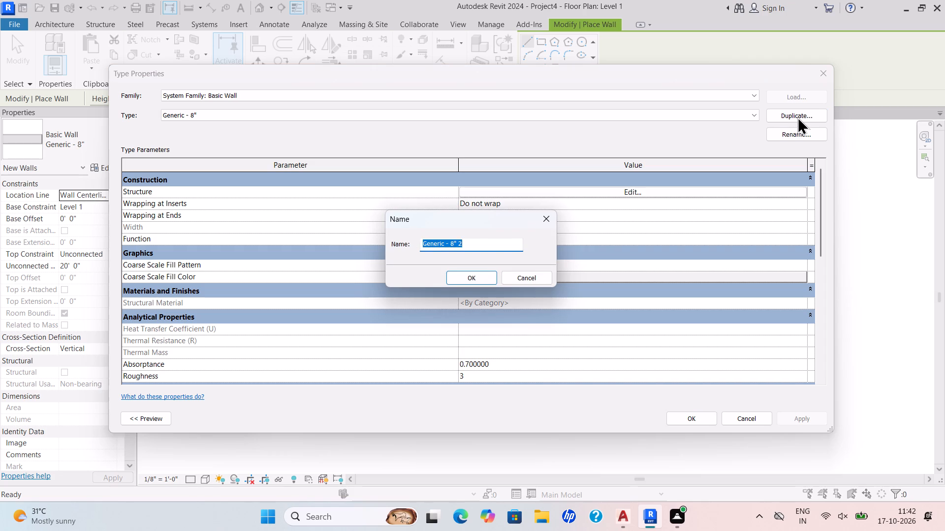
key("BackSpace")
type("WALL")
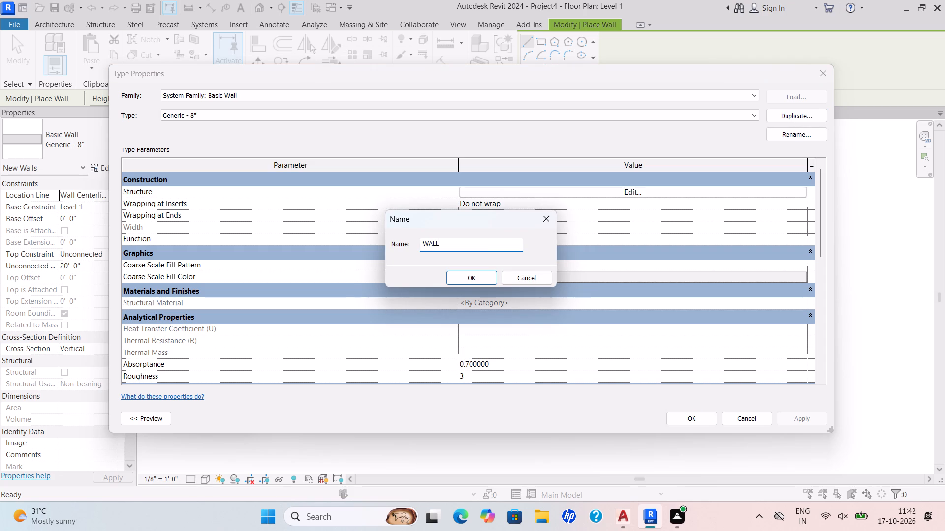
key("space")
type("9\"")
key("Return")
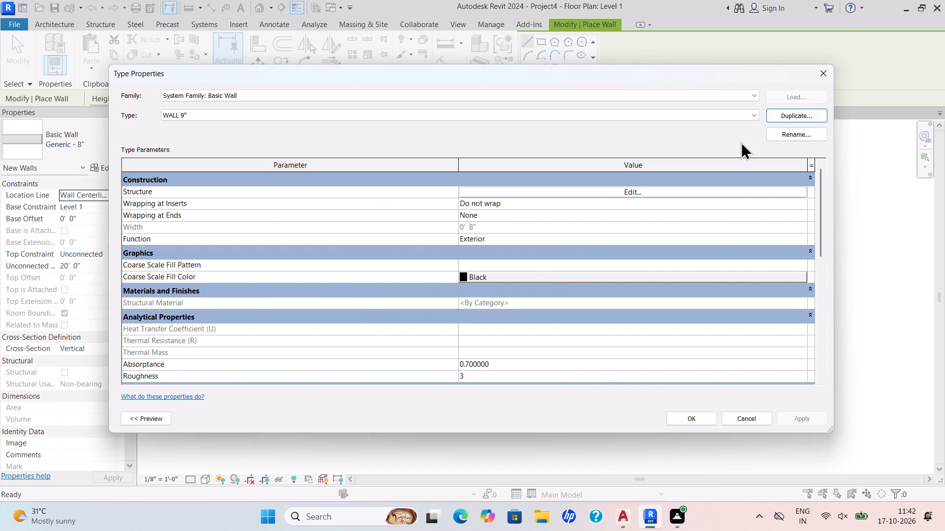
Set the structure layer thickness of the WALL 9" type to 9" and apply the type changes.
left_click(635, 192)
left_click_drag(453, 191, 400, 199)
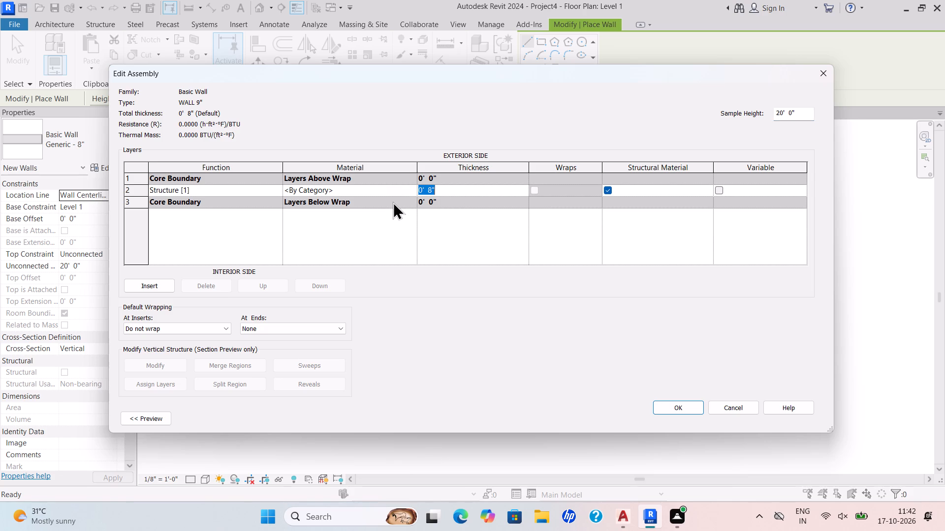
key("BackSpace")
type("9\"")
key("Return")
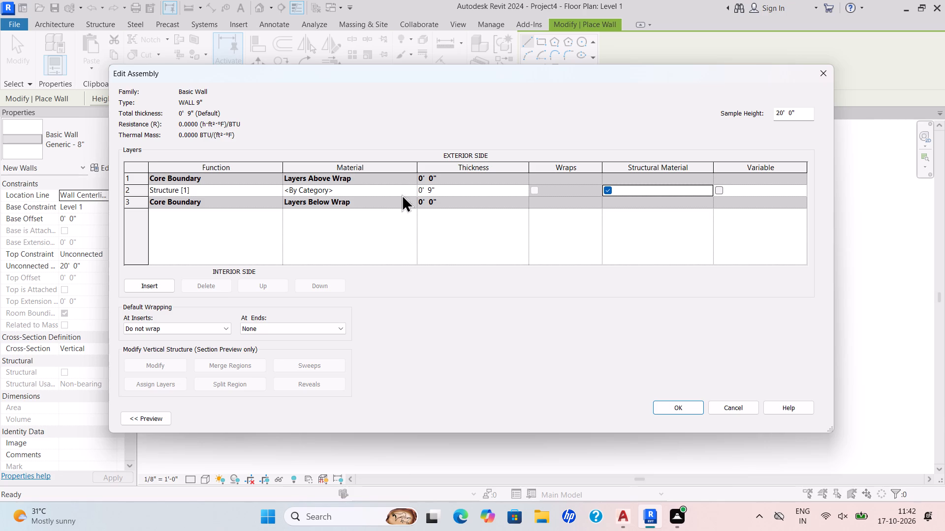
left_click(683, 411)
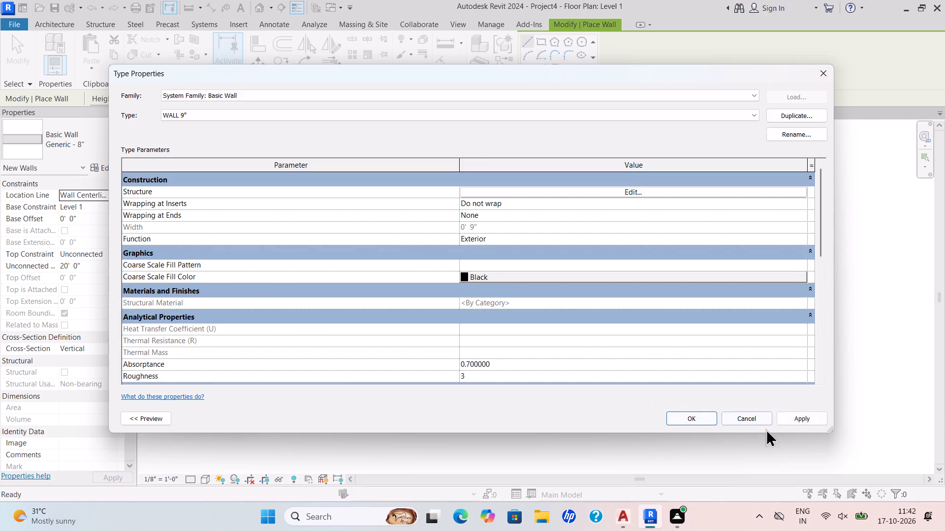
left_click(807, 413)
left_click(695, 410)
left_click(692, 414)
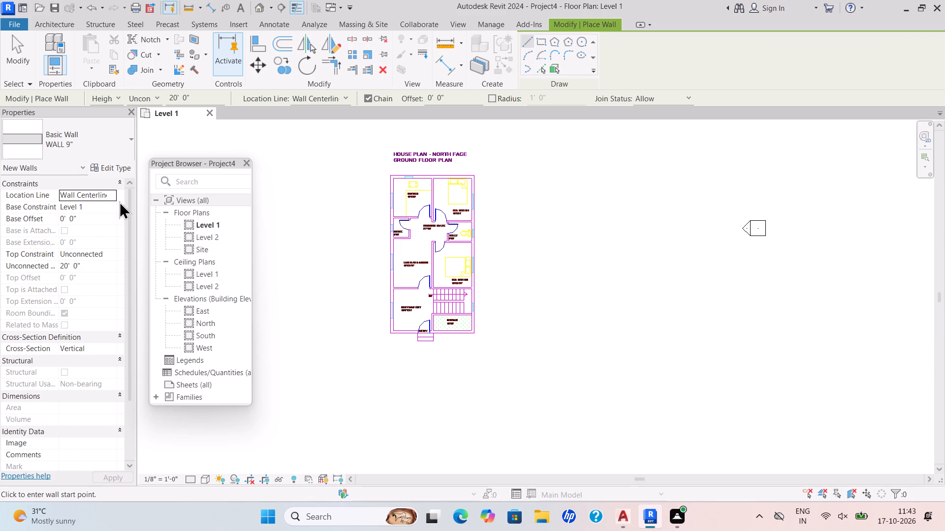
Set the new walls' location line to Finish Face: Interior and their unconnected height to 10'.
left_click(108, 193)
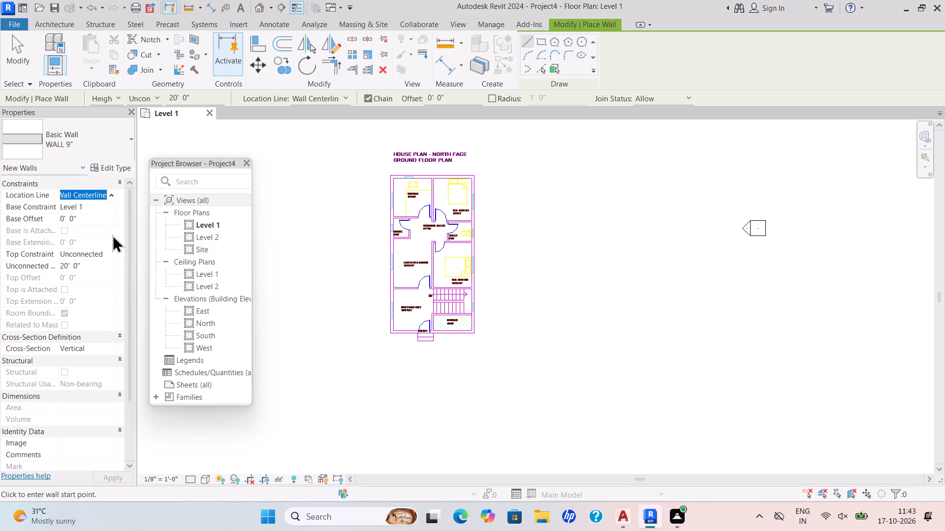
left_click(112, 235)
left_click_drag(94, 269, 53, 278)
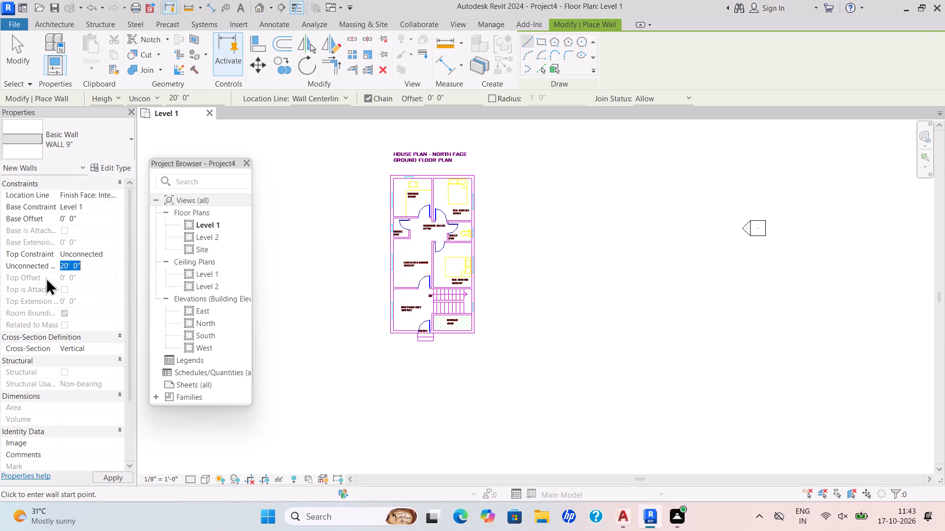
key("BackSpace")
type("10'")
key("Return")
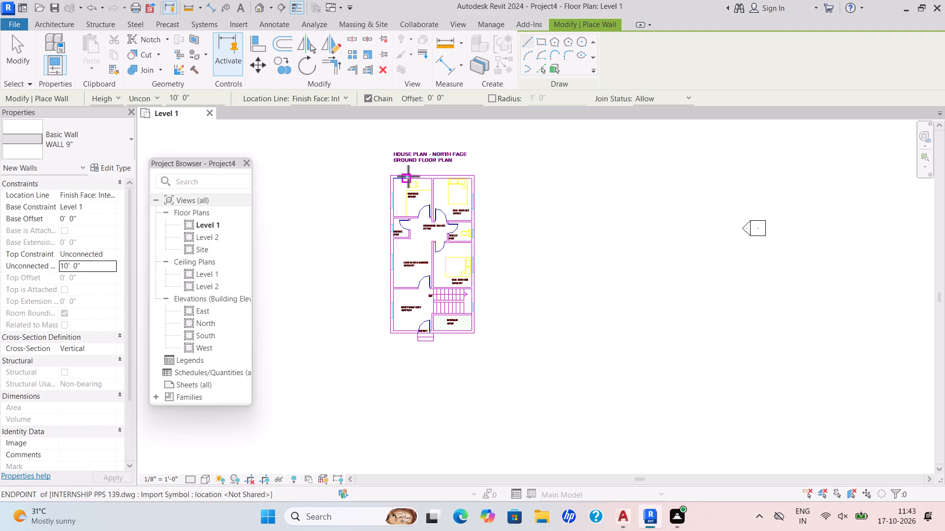
Draw the WALL 9" exterior wall along the kitchen and Bed Room 1 edge of the plan, 21'-10 1/2" long, flipping it inward.
scroll(393, 167, "up", 8)
left_click_drag(383, 193, 387, 193)
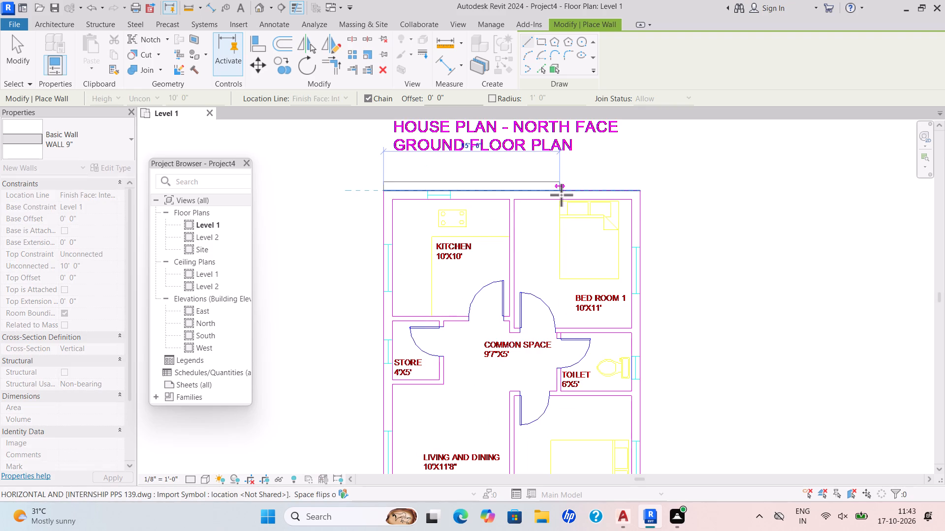
key("space")
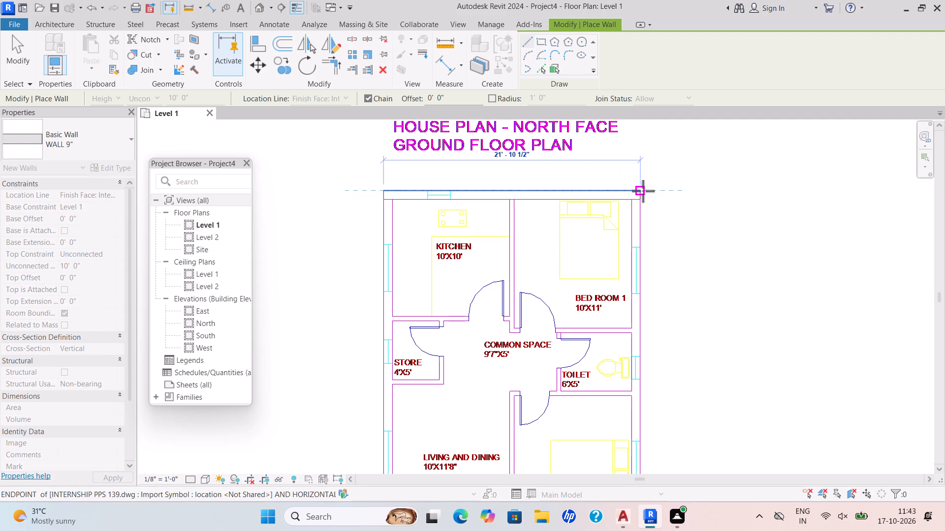
scroll(642, 191, "up", 6)
left_click_drag(636, 191, 636, 198)
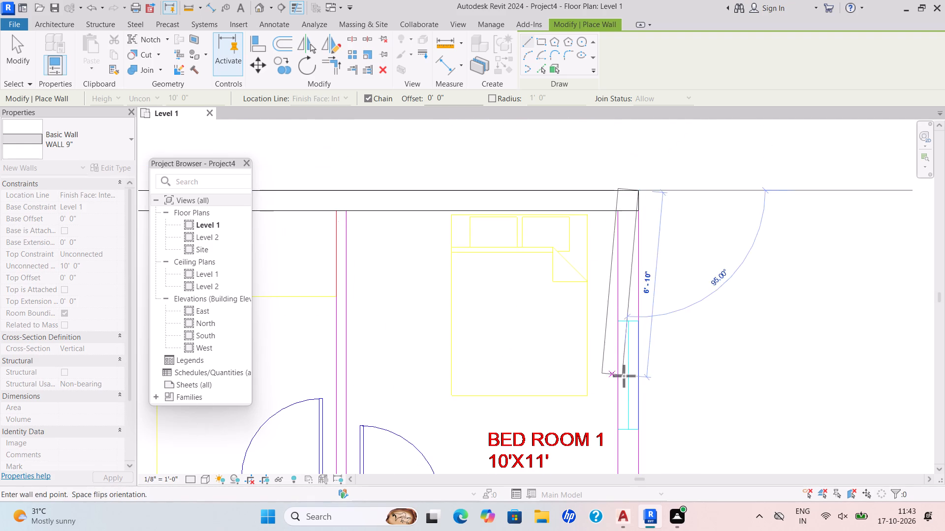
Continue the WALL 9" chain along the outer edge past the bedrooms, toilet and staircase to the garden's outer corner.
scroll(627, 378, "down", 4)
middle_click_drag(630, 364, 674, 148)
scroll(674, 147, "up", 1)
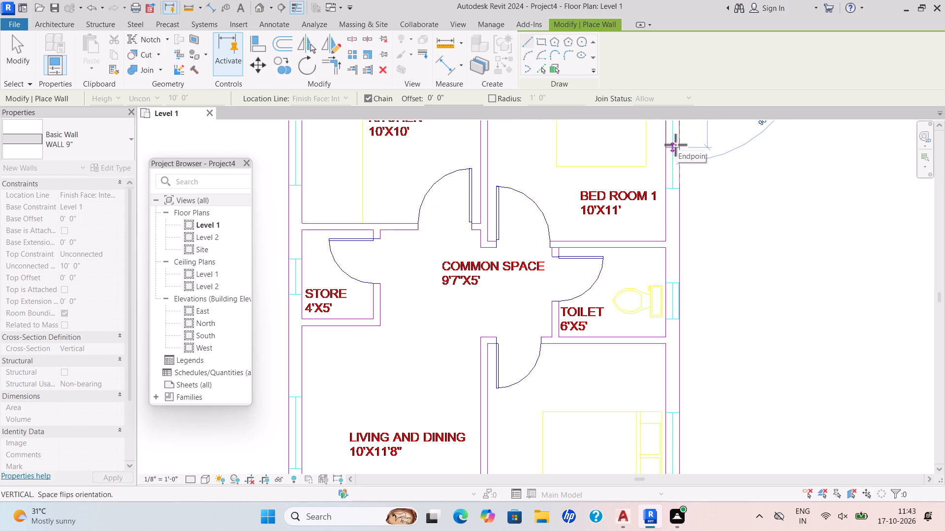
scroll(675, 145, "down", 2)
middle_click_drag(675, 146, 670, 93)
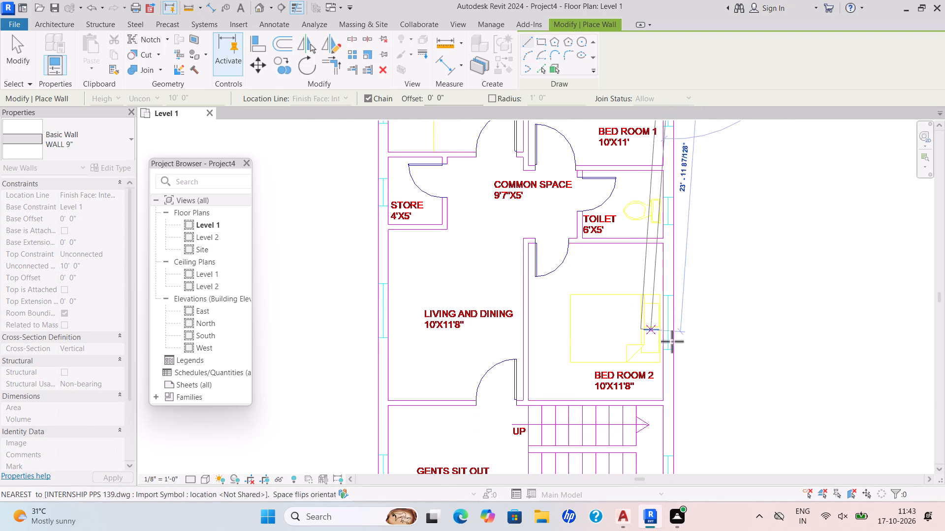
scroll(673, 361, "down", 2)
middle_click_drag(673, 361, 710, 107)
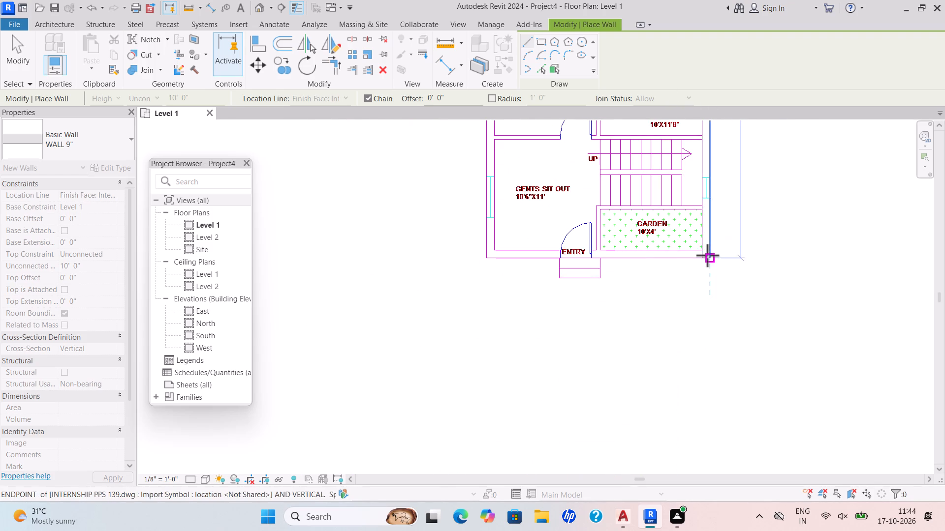
scroll(707, 255, "up", 9)
left_click(717, 263)
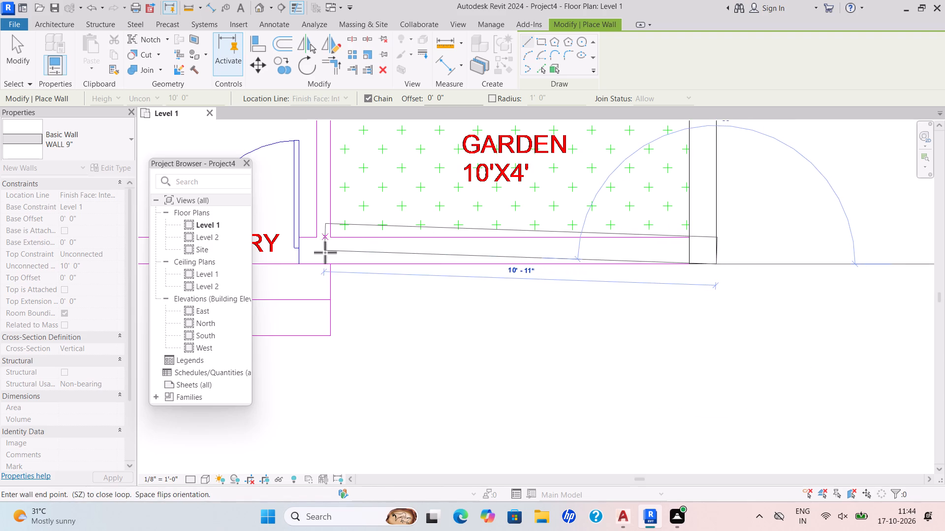
Continue the WALL 9" chain along the entry side, from the garden corner to the outer corner of the gents sit out.
middle_click_drag(511, 245, 569, 239)
scroll(549, 245, "down", 2)
scroll(317, 259, "down", 1)
middle_click_drag(321, 260, 509, 229)
scroll(322, 260, "down", 2)
left_click(389, 224)
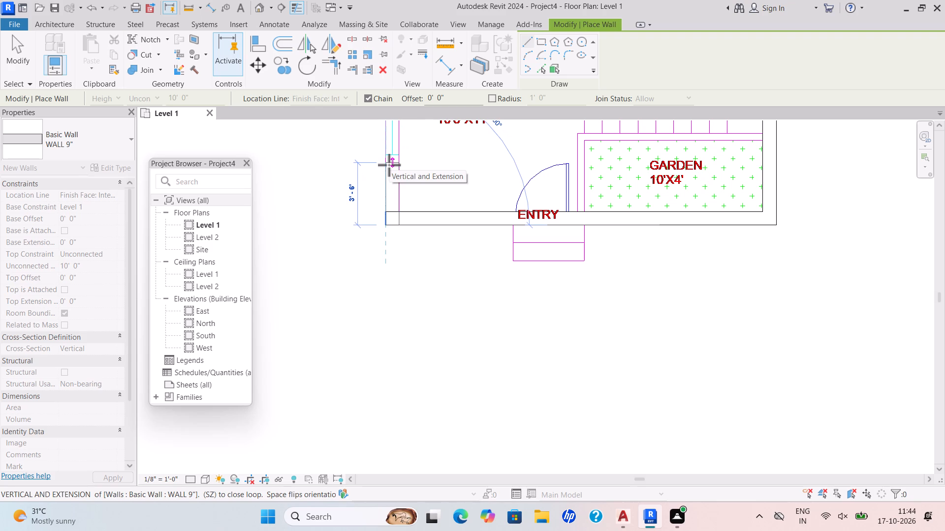
Close the exterior WALL 9" loop along the sit out, living, store and kitchen edge, ending at the chain's starting corner.
scroll(391, 159, "down", 1)
middle_click_drag(396, 172, 397, 351)
scroll(397, 345, "down", 2)
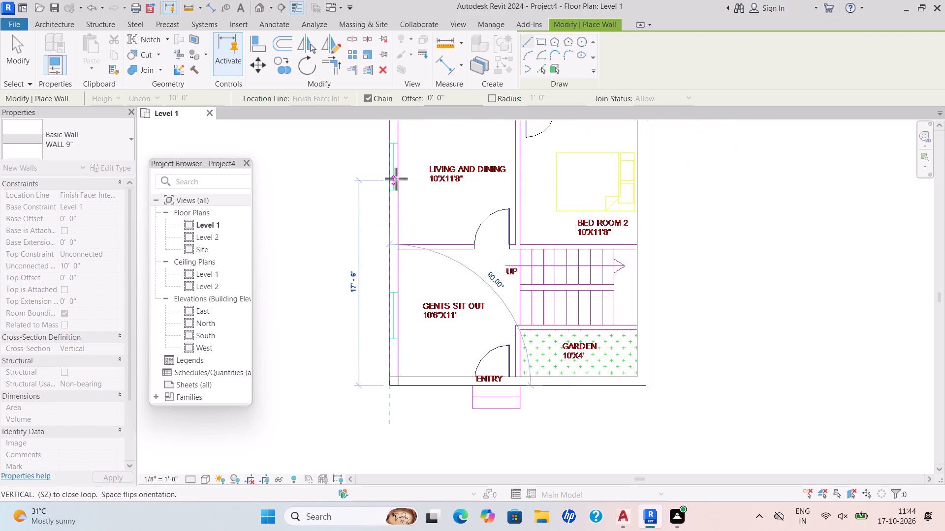
middle_click_drag(395, 182, 381, 321)
scroll(395, 208, "down", 2)
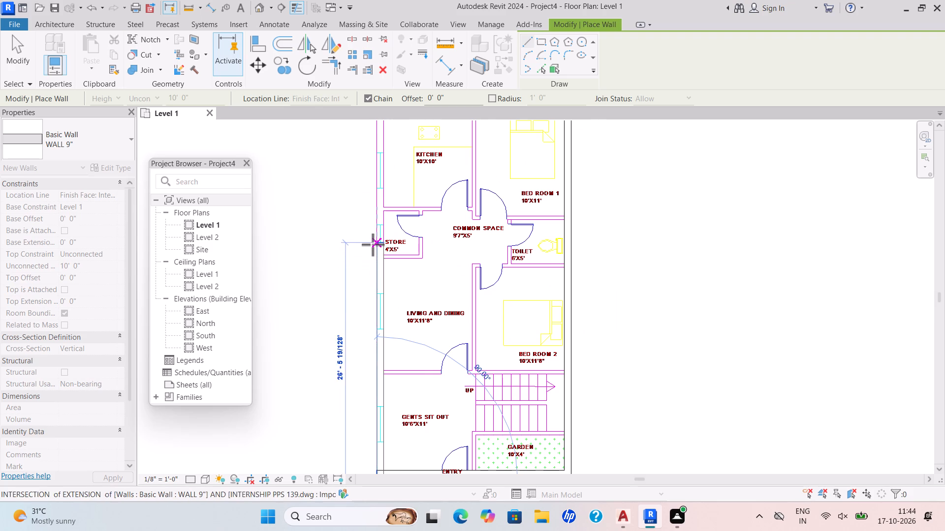
scroll(373, 244, "down", 4)
middle_click_drag(374, 265, 340, 416)
scroll(341, 325, "up", 4)
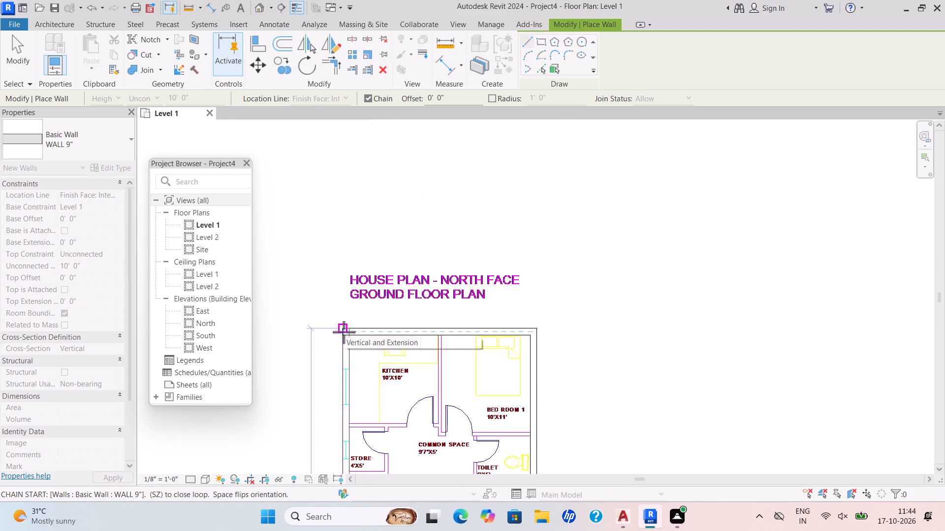
scroll(344, 332, "up", 3)
left_click(341, 325)
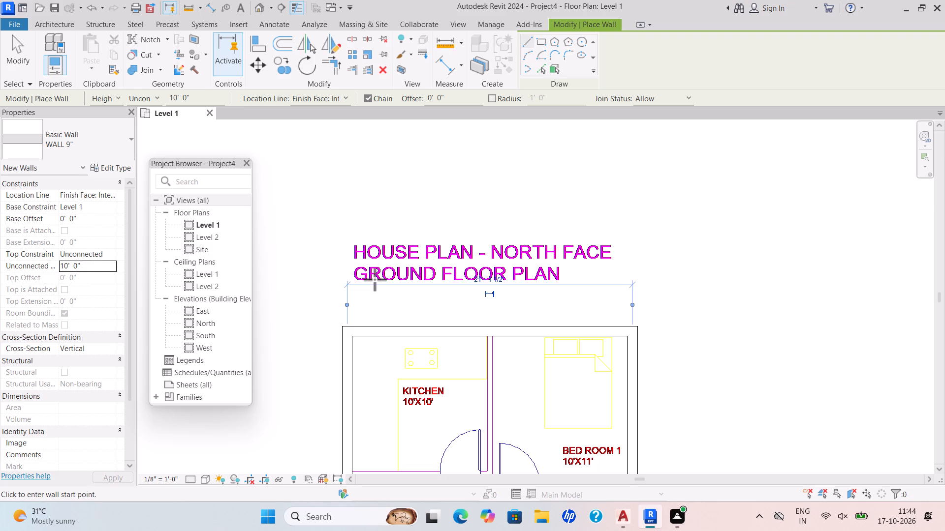
Choose the Generic - 5" wall type and duplicate it under the name WALL 4.5'.
left_click(50, 24)
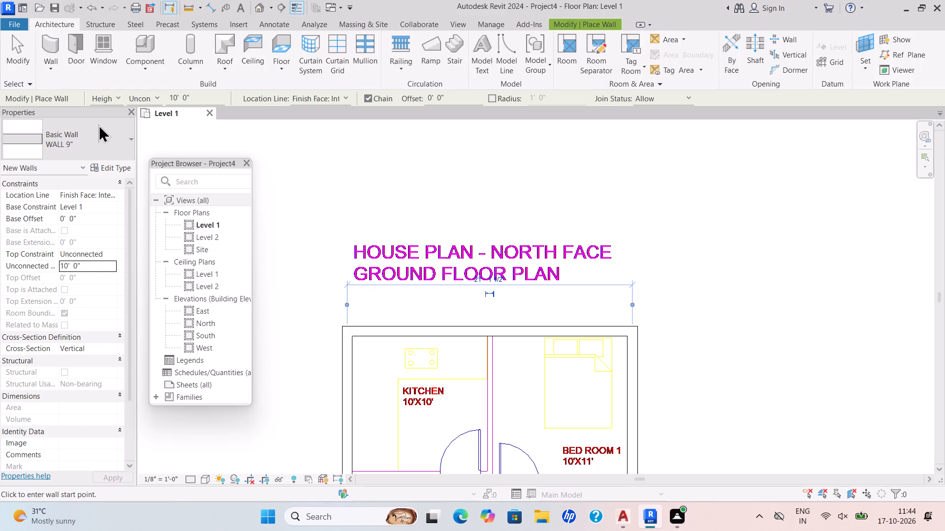
left_click(126, 140)
scroll(43, 333, "up", 4)
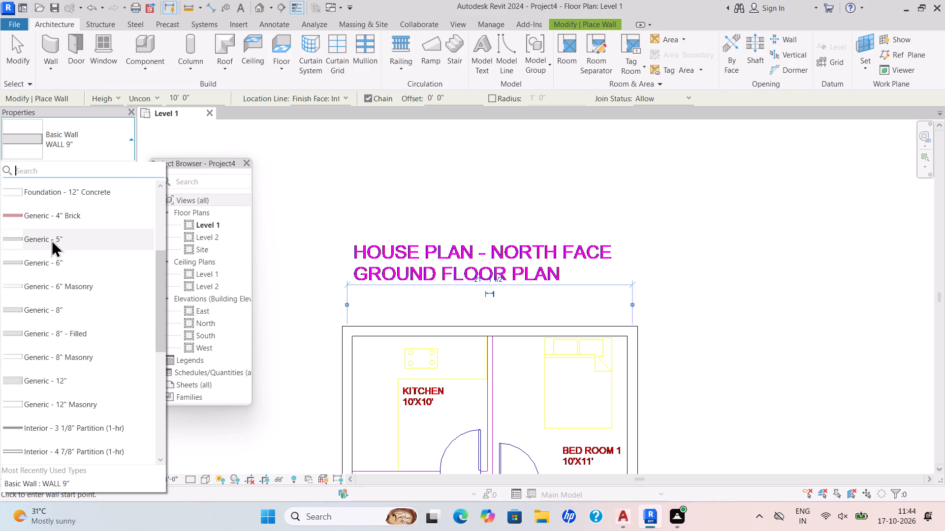
left_click(51, 238)
left_click(104, 166)
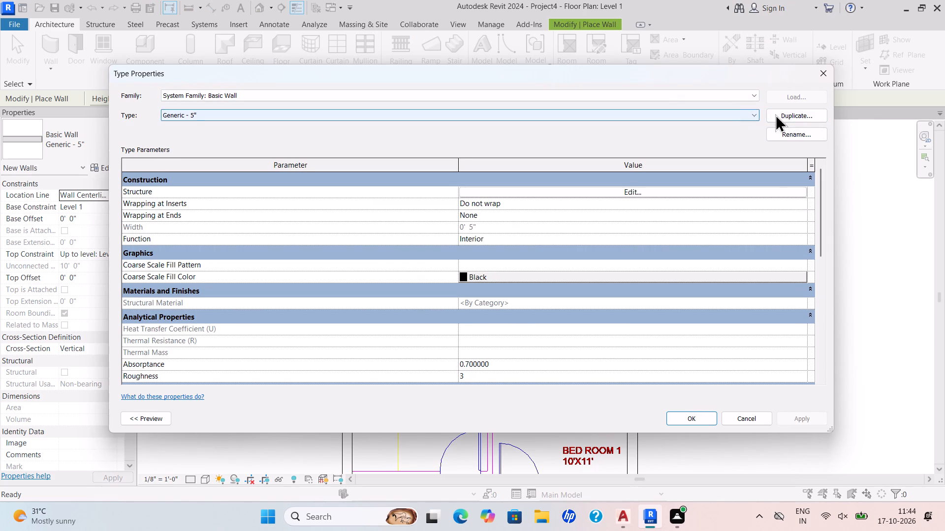
left_click(802, 115)
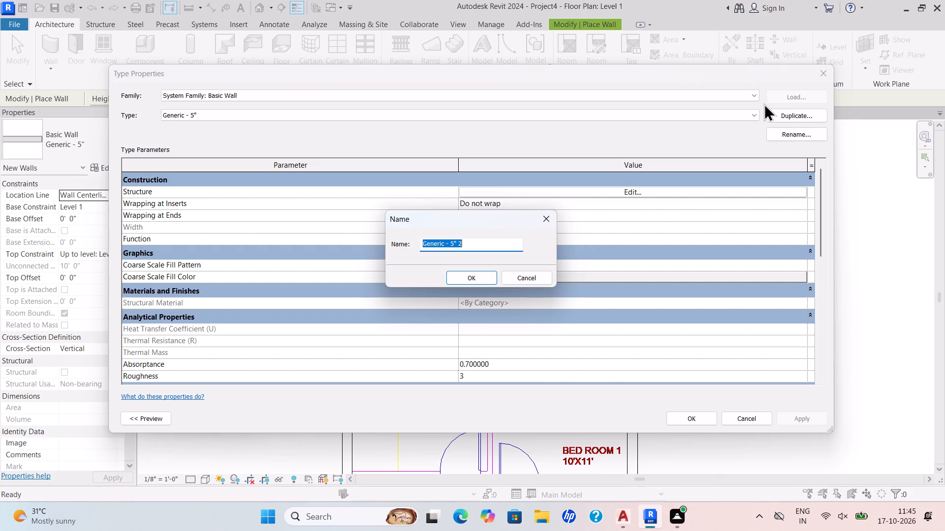
key("BackSpace")
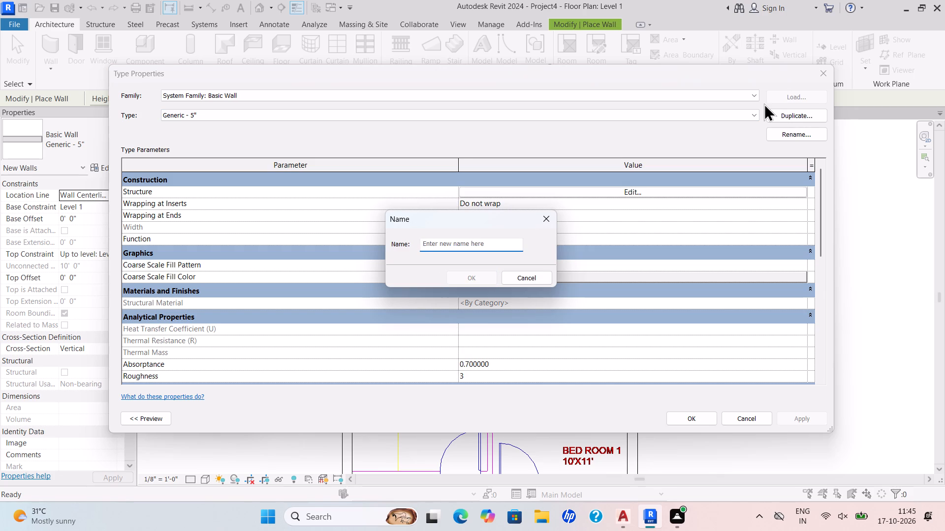
key("w")
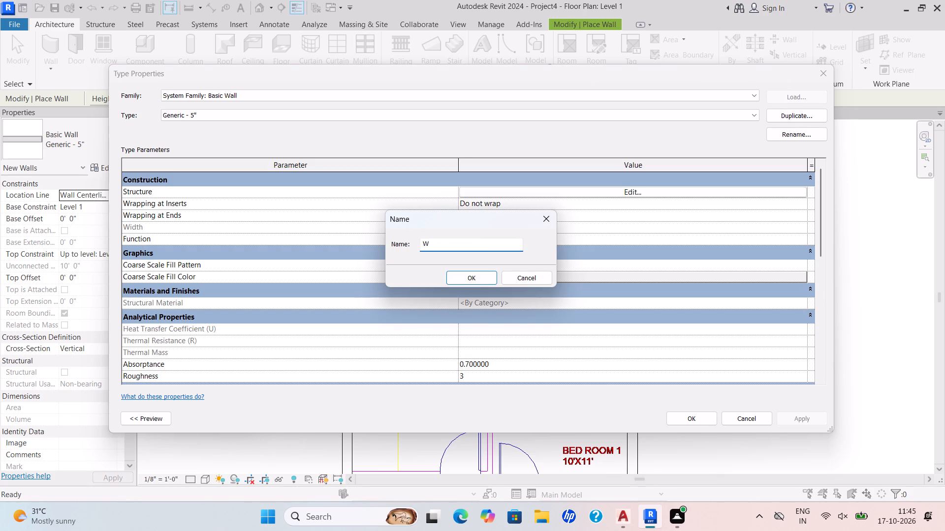
type("ALL")
key("space")
type("4.5'")
key("Return")
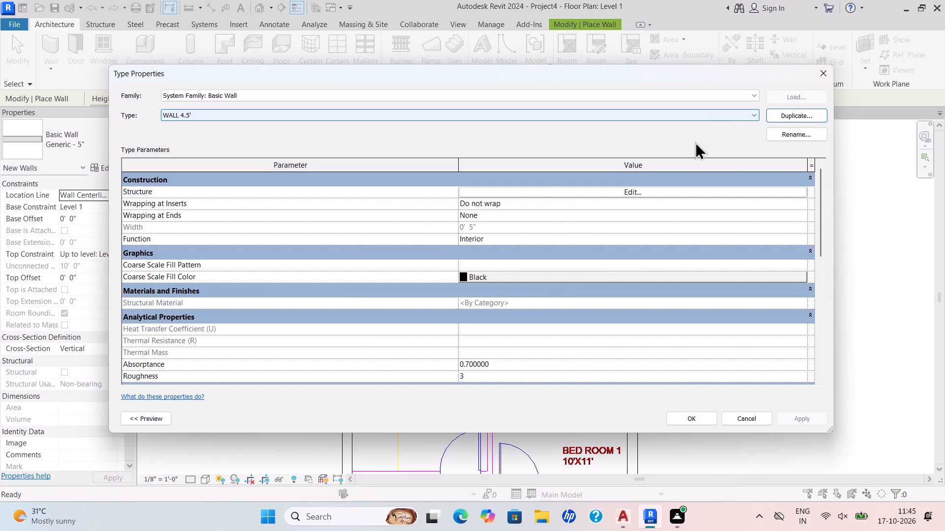
Set the structure layer thickness of the WALL 4.5' type to 4.5" and apply the type changes.
left_click(630, 187)
left_click_drag(454, 186, 402, 200)
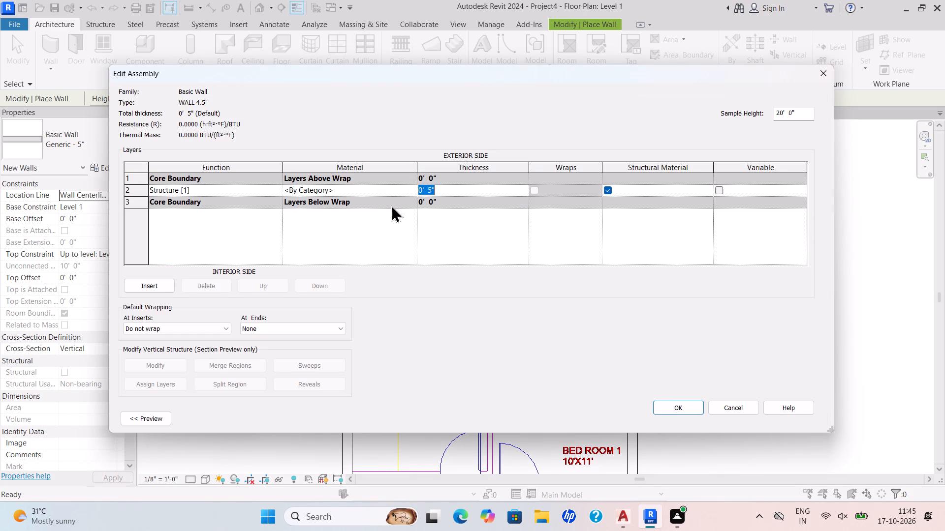
key("BackSpace")
type("4.5\"")
key("Return")
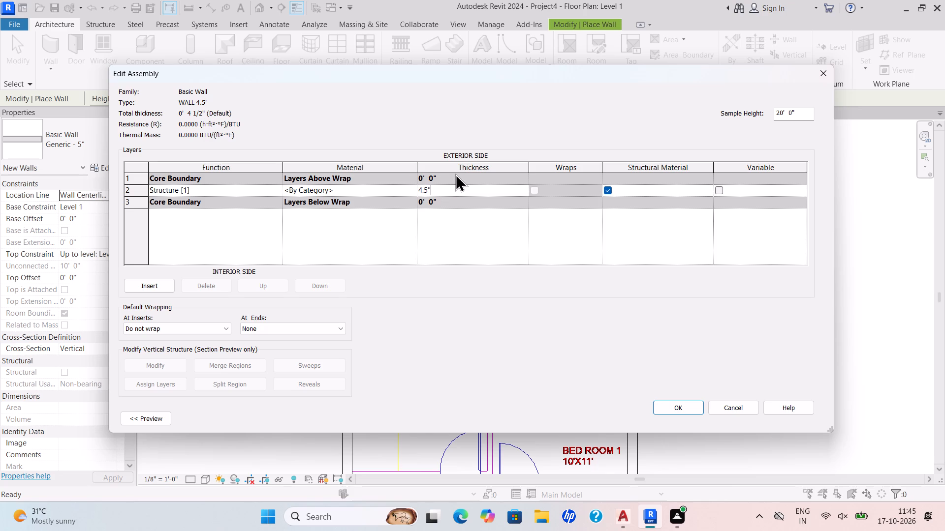
left_click(687, 406)
left_click(798, 418)
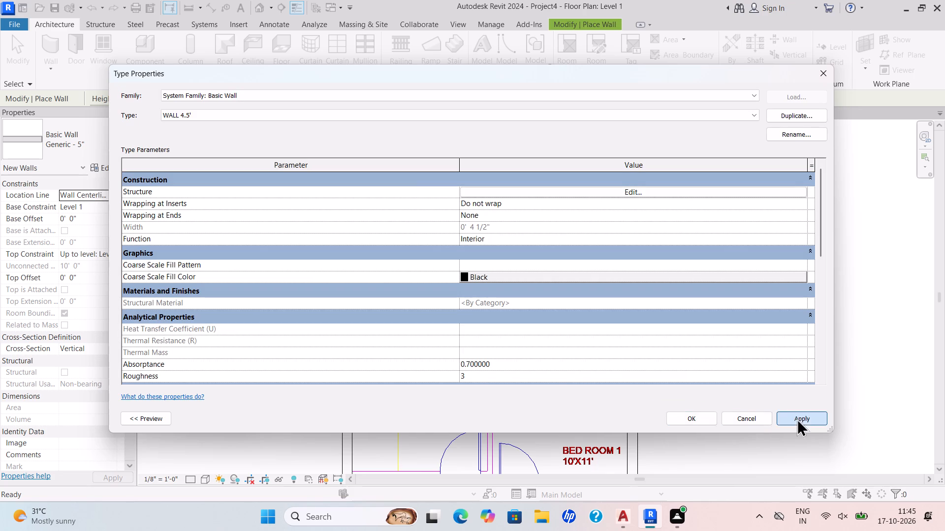
left_click(700, 416)
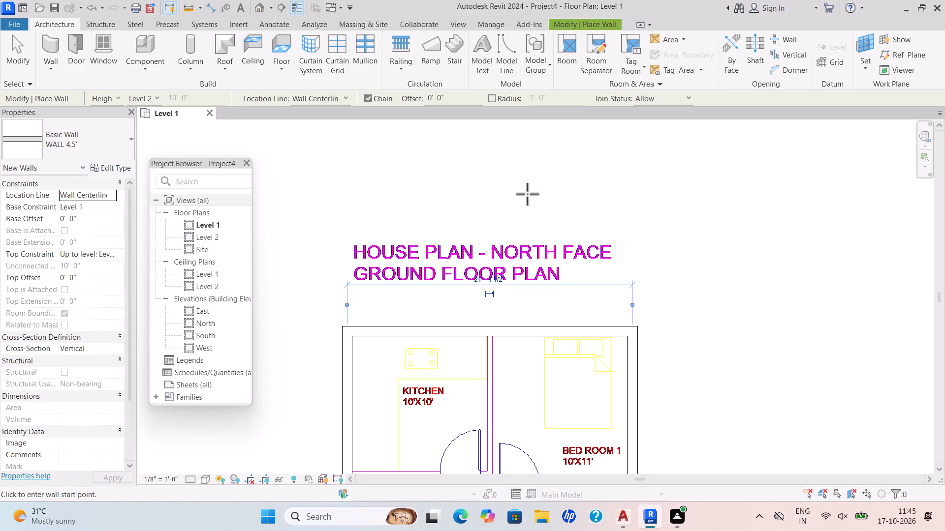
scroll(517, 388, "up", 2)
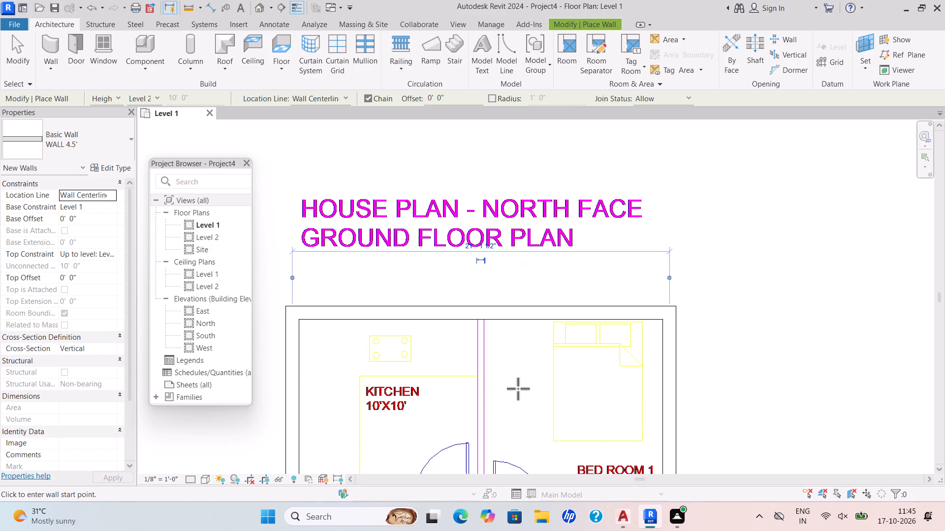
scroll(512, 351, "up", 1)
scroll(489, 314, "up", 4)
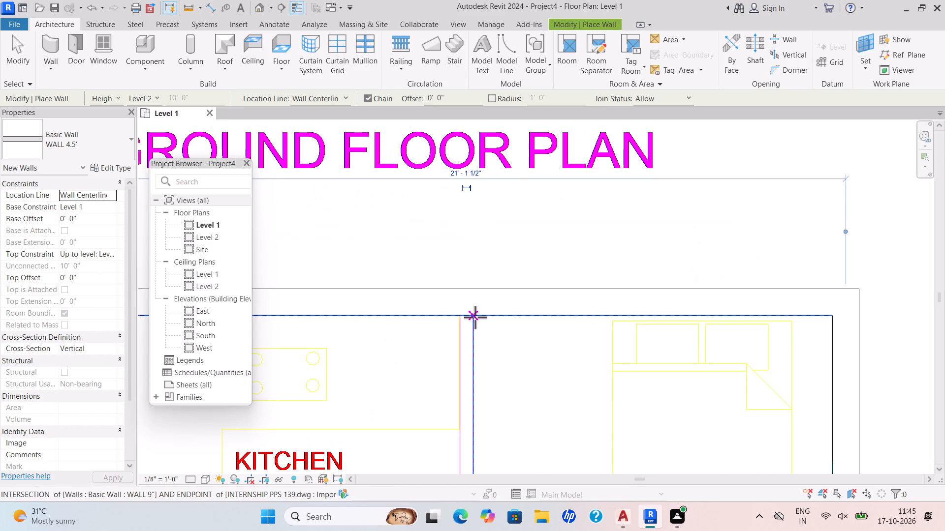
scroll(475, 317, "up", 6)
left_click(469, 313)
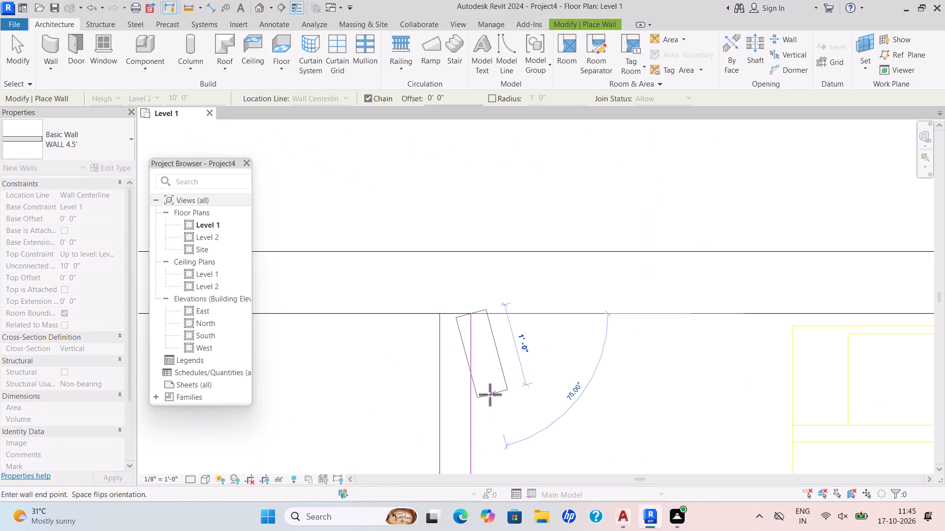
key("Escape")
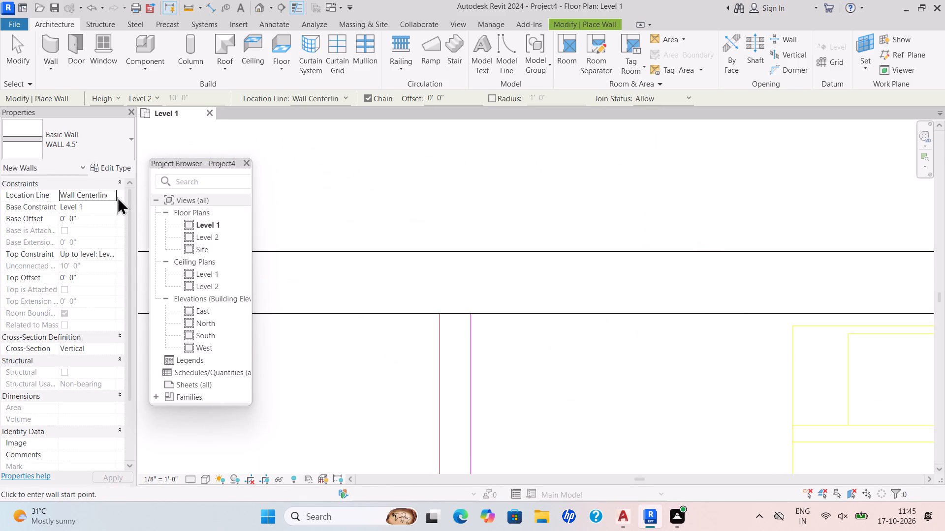
Set the new walls' location line to Finish Face: Interior, top constraint to Unconnected and unconnected height to 10'.
left_click(113, 196)
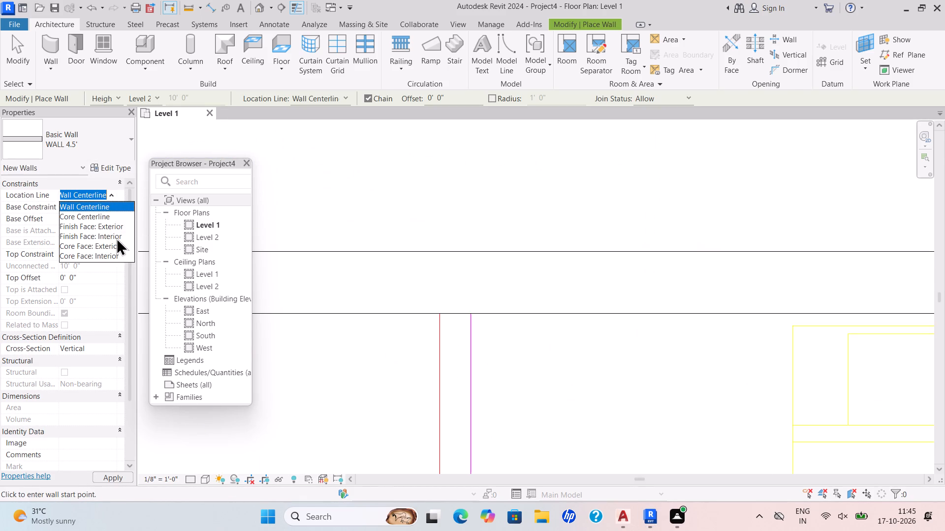
left_click(116, 234)
left_click(108, 254)
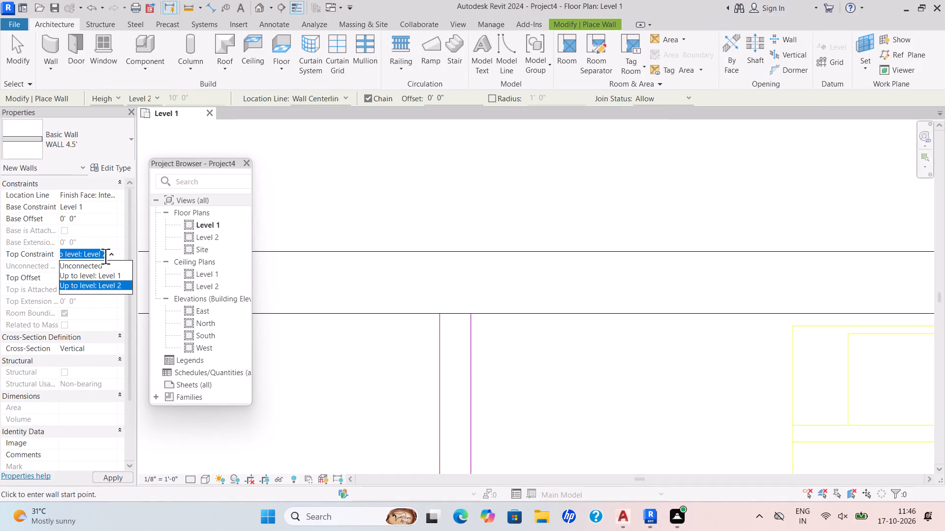
left_click(101, 264)
left_click_drag(93, 265, 14, 282)
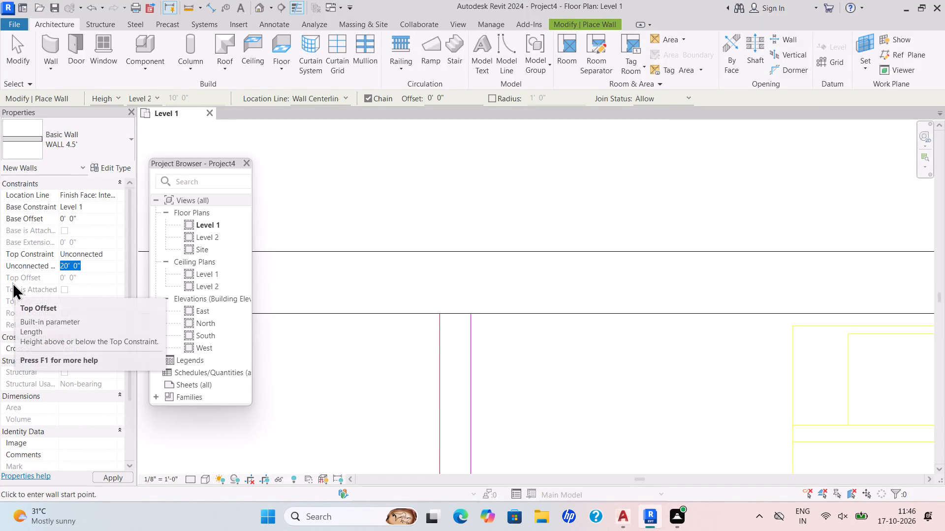
key("BackSpace")
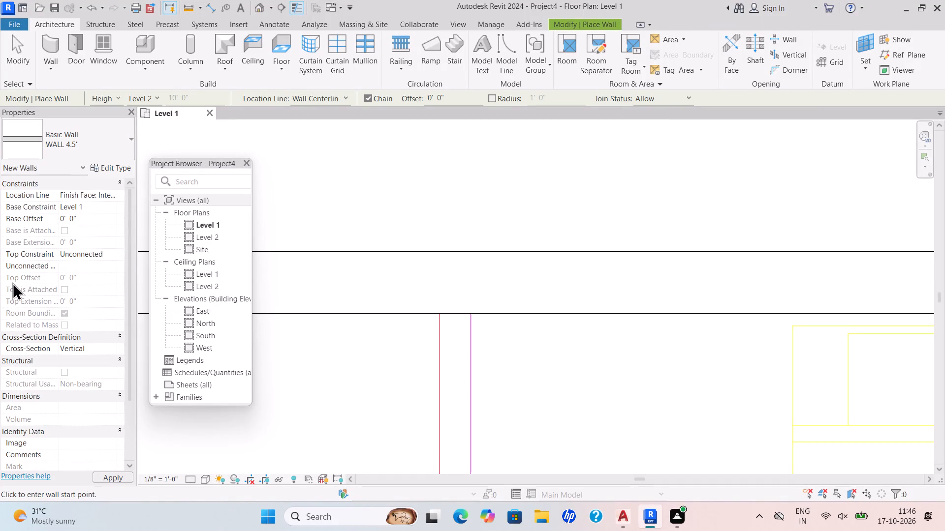
type("10'")
key("Return")
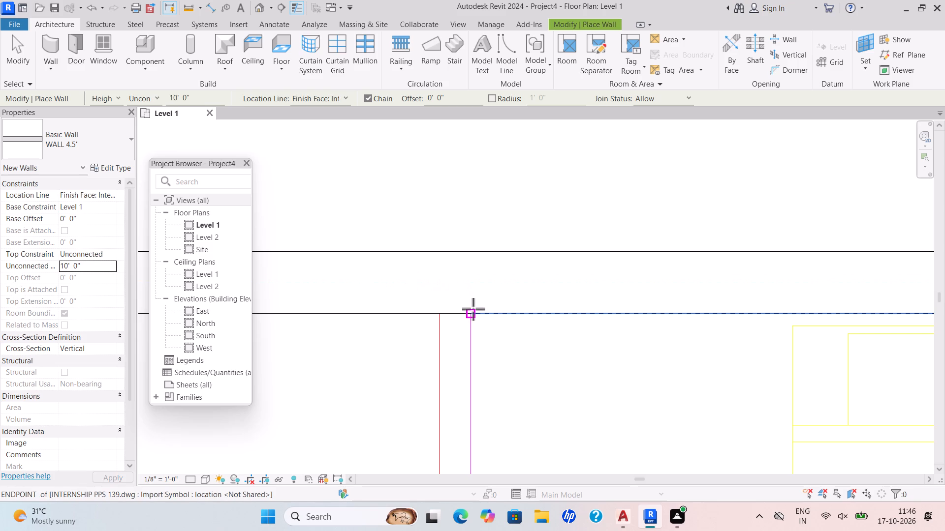
Draw the WALL 4.5' partition between the kitchen and bedroom 1, from the exterior wall's inner face to the common space corner.
scroll(498, 328, "up", 4)
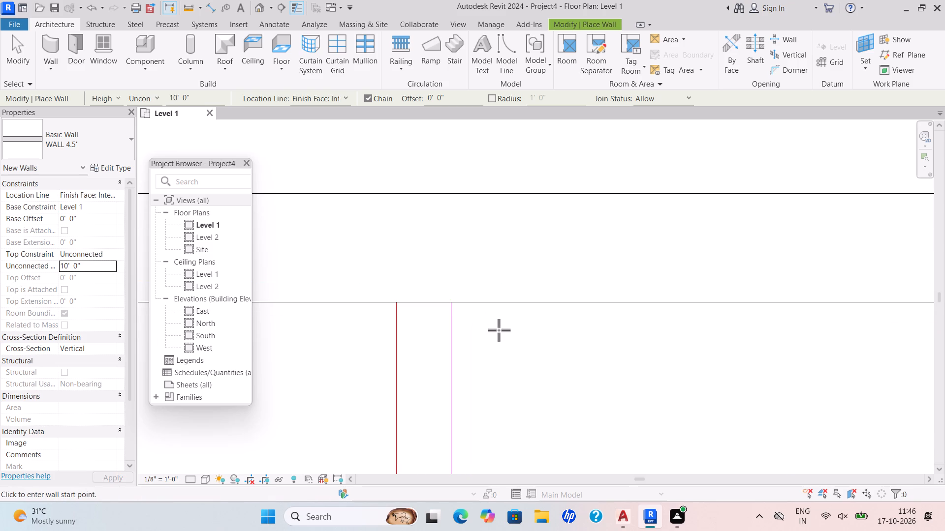
scroll(481, 306, "up", 3)
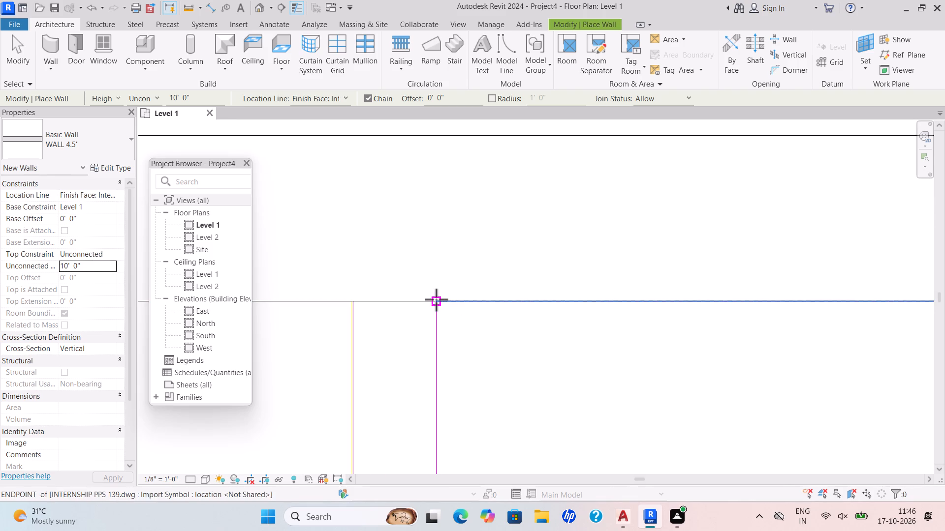
left_click(436, 299)
scroll(442, 406, "down", 1)
middle_click_drag(442, 406, 491, 221)
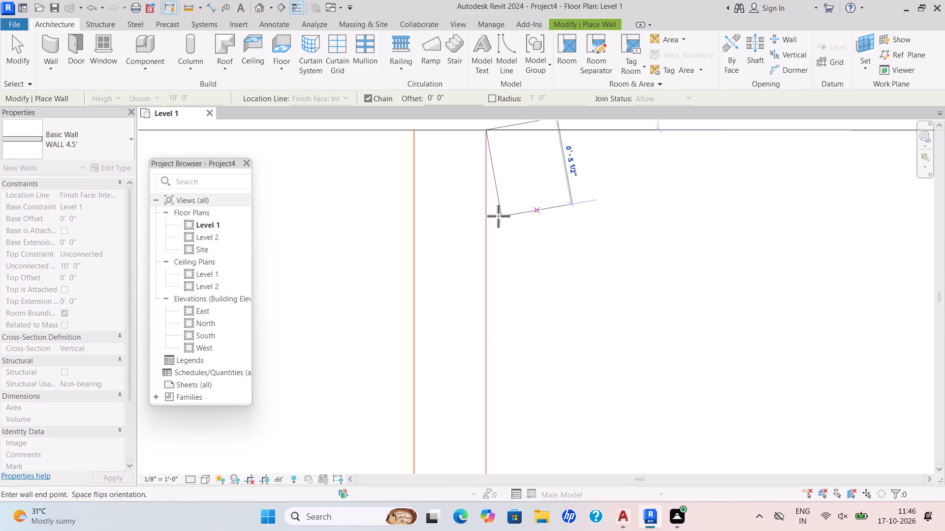
key("space")
scroll(485, 210, "down", 2)
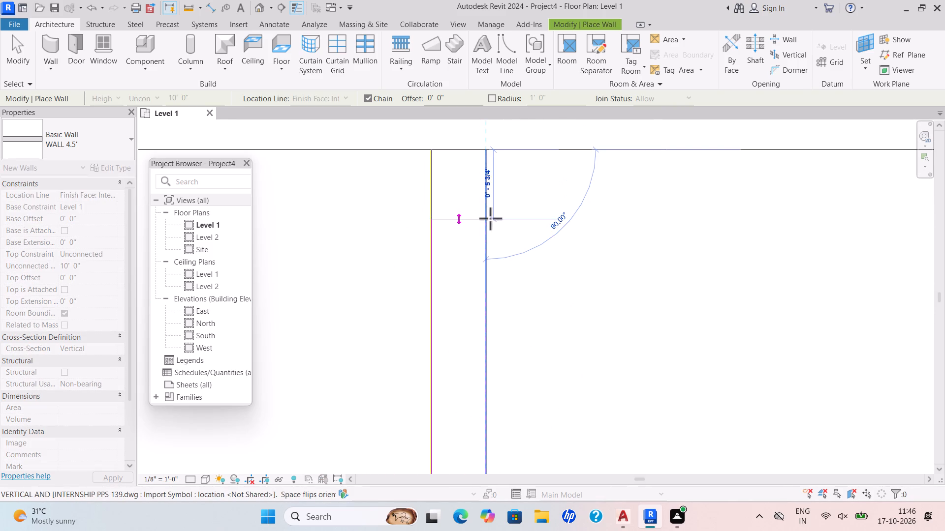
scroll(491, 226, "down", 2)
middle_click_drag(491, 224, 483, 162)
middle_click(483, 160)
scroll(483, 158, "down", 1)
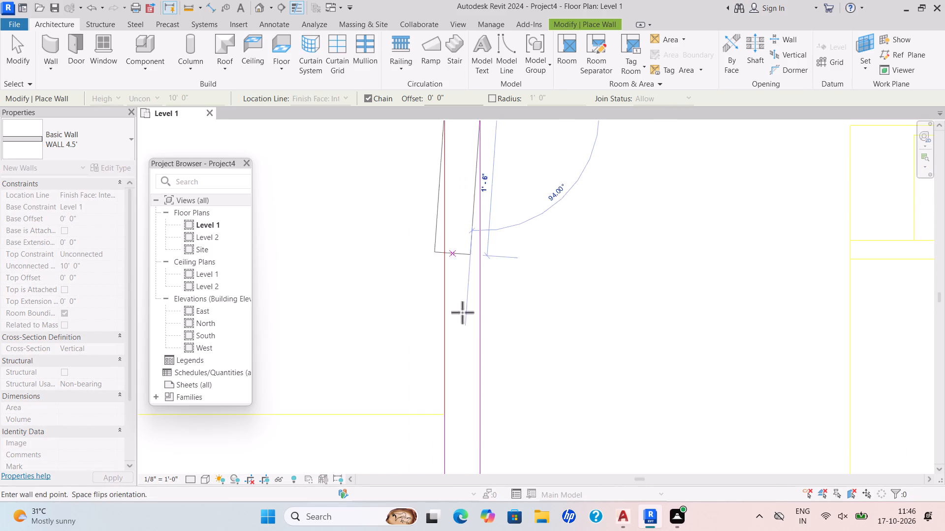
scroll(479, 449, "down", 3)
middle_click_drag(477, 442, 485, 231)
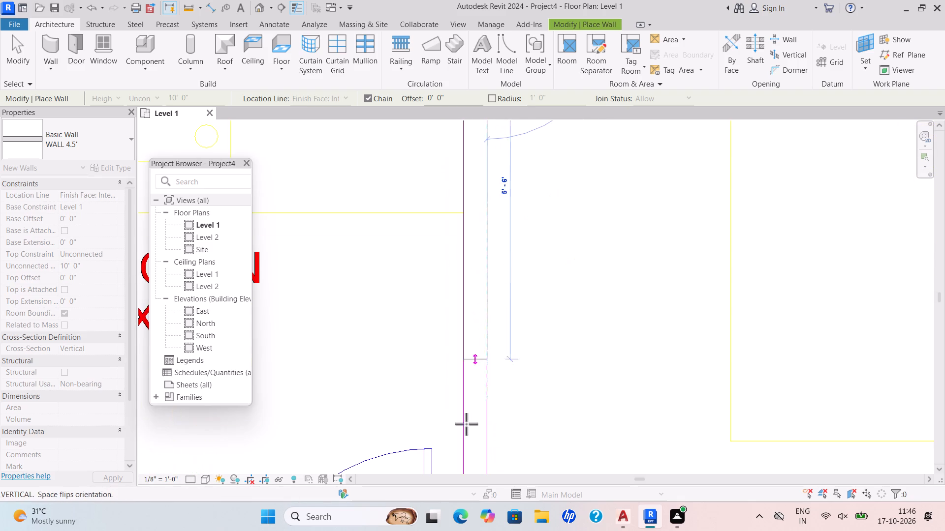
scroll(489, 460, "down", 3)
middle_click_drag(488, 457, 492, 233)
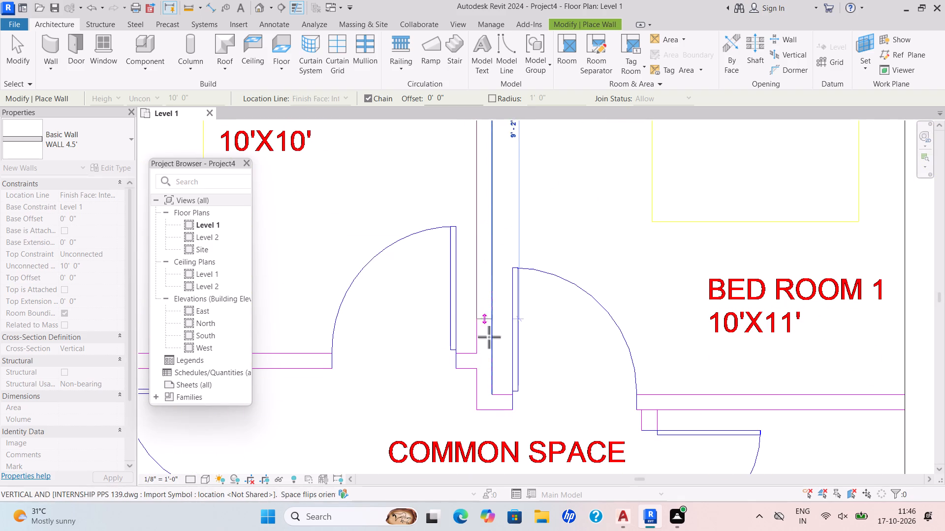
scroll(488, 413, "up", 4)
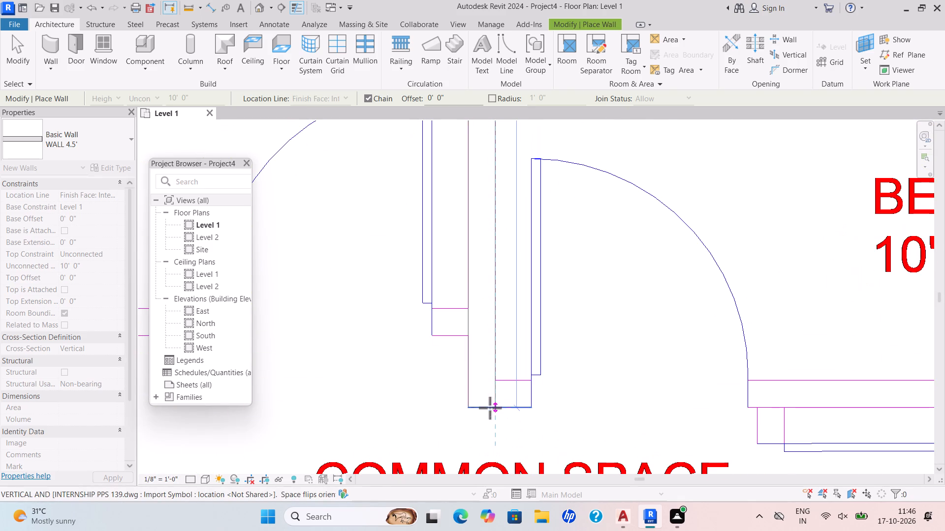
left_click(496, 408)
Continue the WALL 4.5' chain along bedroom 1's common space and toilet edge to the exterior wall's inner face, and end the chain.
key("space")
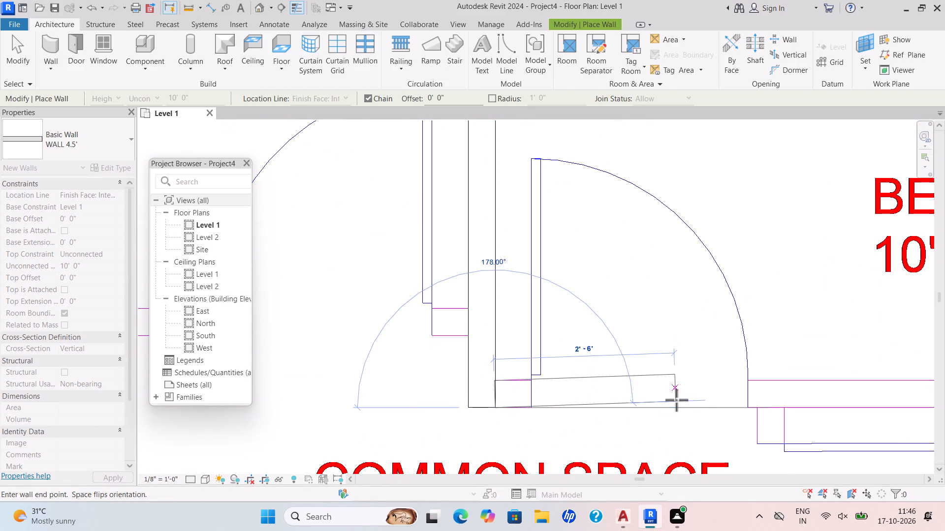
scroll(663, 394, "down", 4)
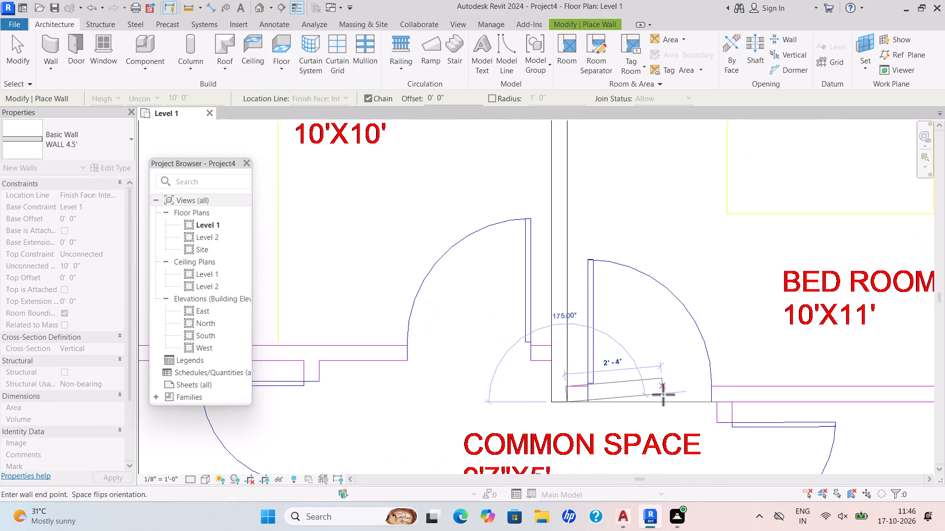
scroll(737, 406, "down", 1)
middle_click_drag(737, 406, 507, 347)
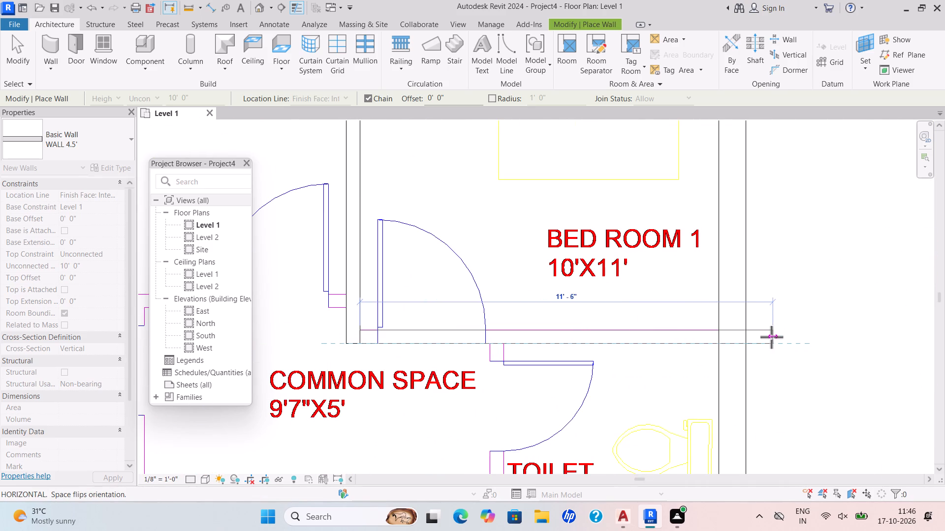
scroll(721, 342, "up", 3)
left_click(717, 349)
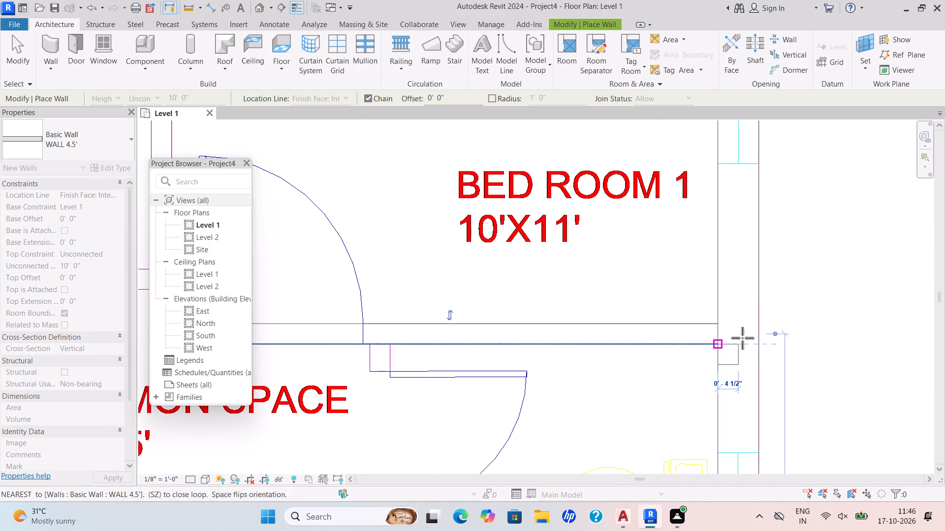
key("Escape")
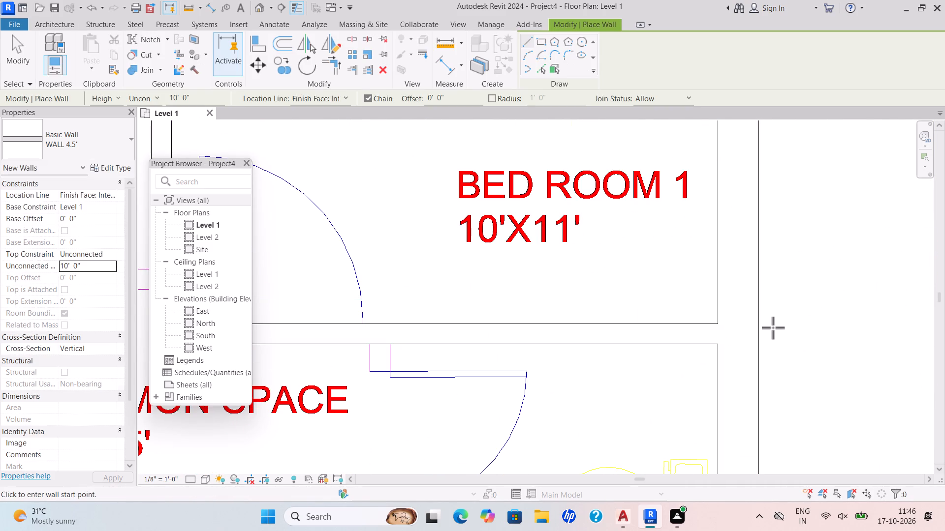
Draw the WALL 4.5' partition along the kitchen's door edge, from the bedroom 1 partition across to the exterior wall beside the store.
scroll(437, 332, "down", 4)
middle_click_drag(438, 332, 766, 245)
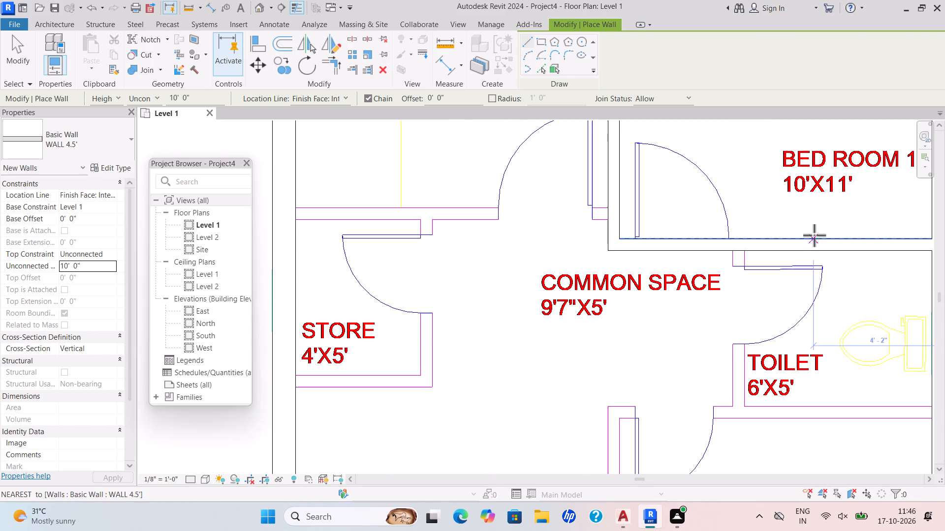
scroll(608, 221, "up", 10)
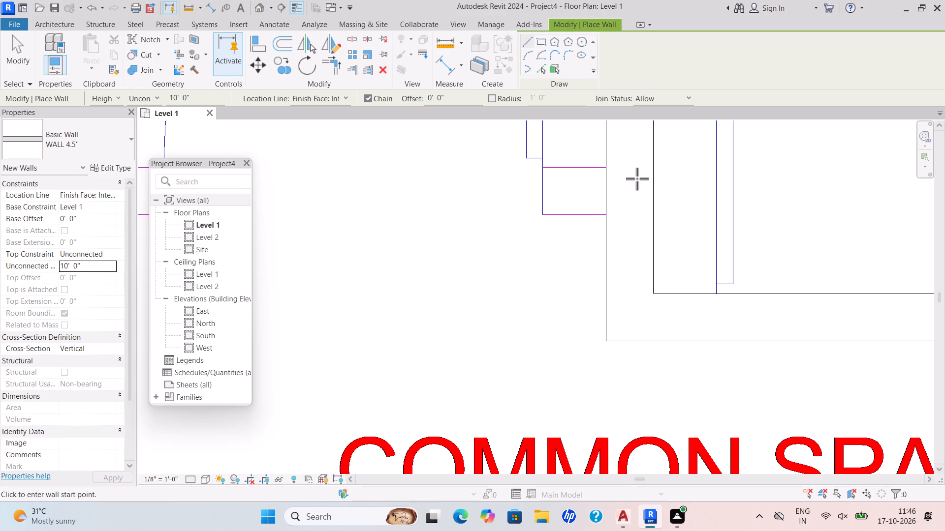
left_click(609, 213)
key("space")
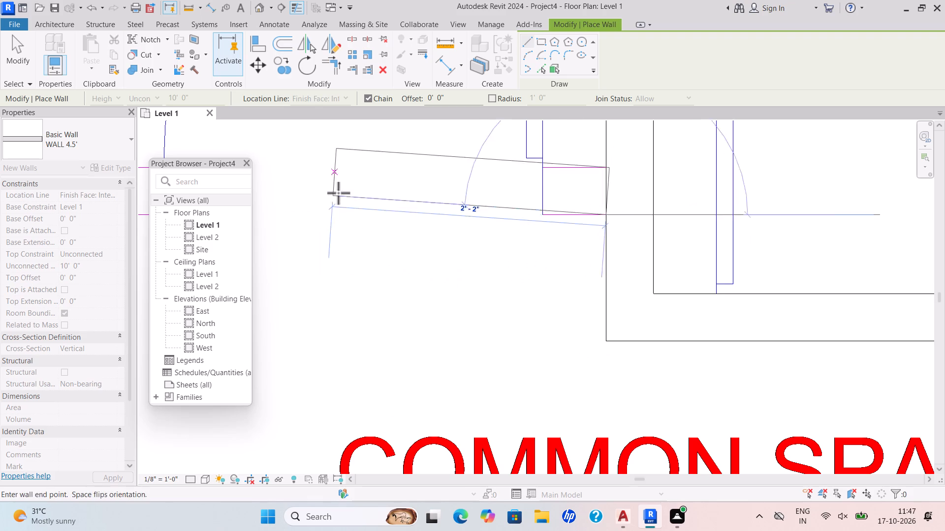
scroll(338, 193, "down", 3)
middle_click_drag(351, 195, 585, 262)
scroll(364, 273, "down", 4)
middle_click_drag(363, 274, 597, 298)
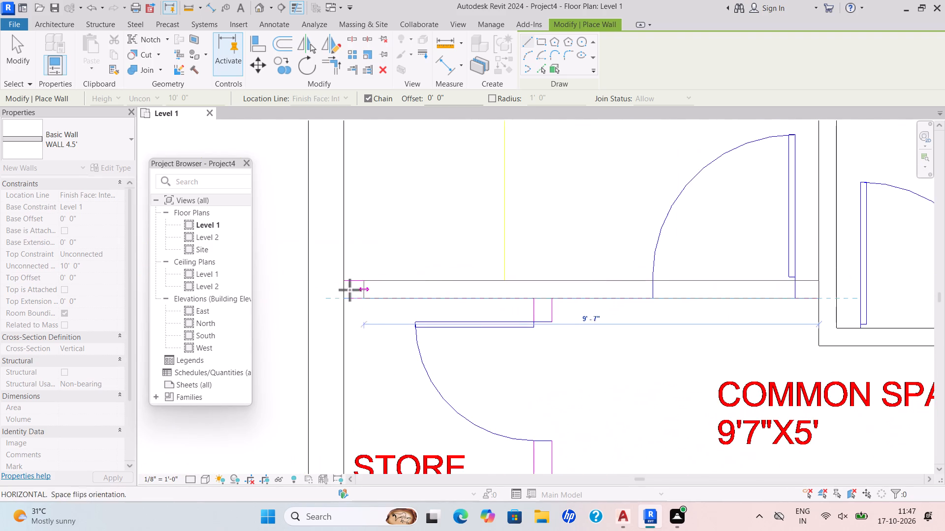
left_click(343, 302)
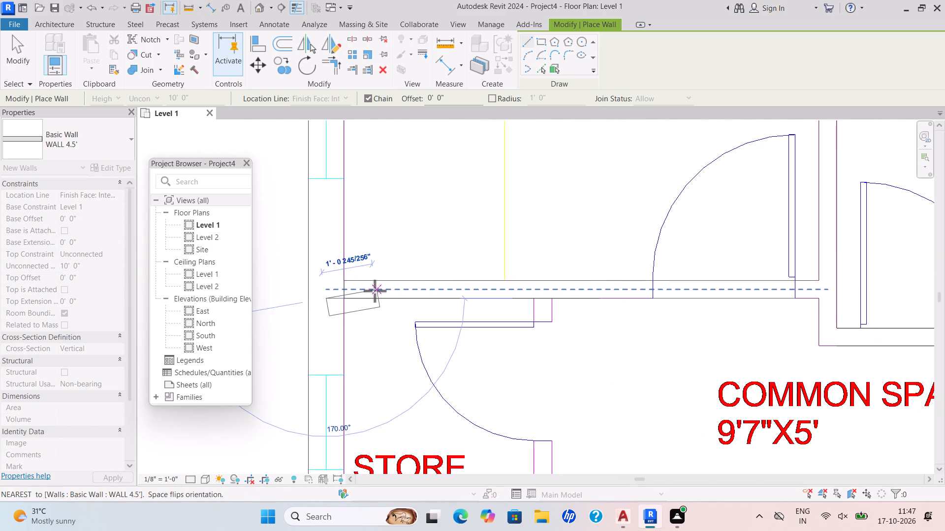
key("Escape")
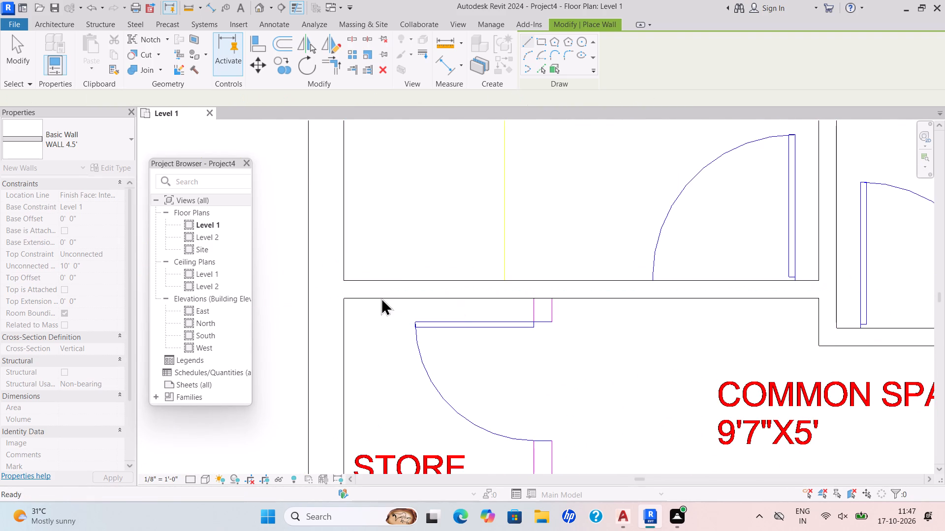
Draw the store's door-side WALL 4.5' partition facing the common space, from the kitchen partition to the store's outer corner.
scroll(524, 256, "down", 8)
middle_click_drag(559, 234, 491, 272)
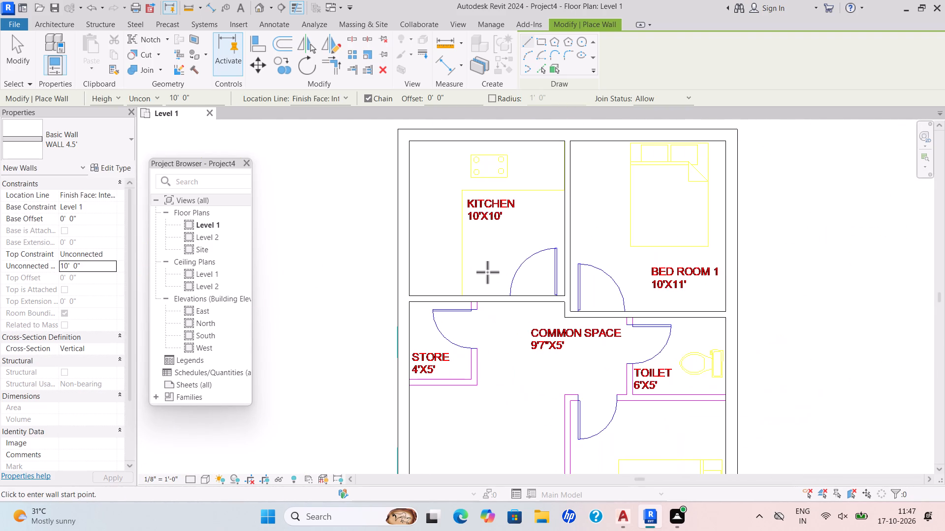
scroll(474, 324, "up", 8)
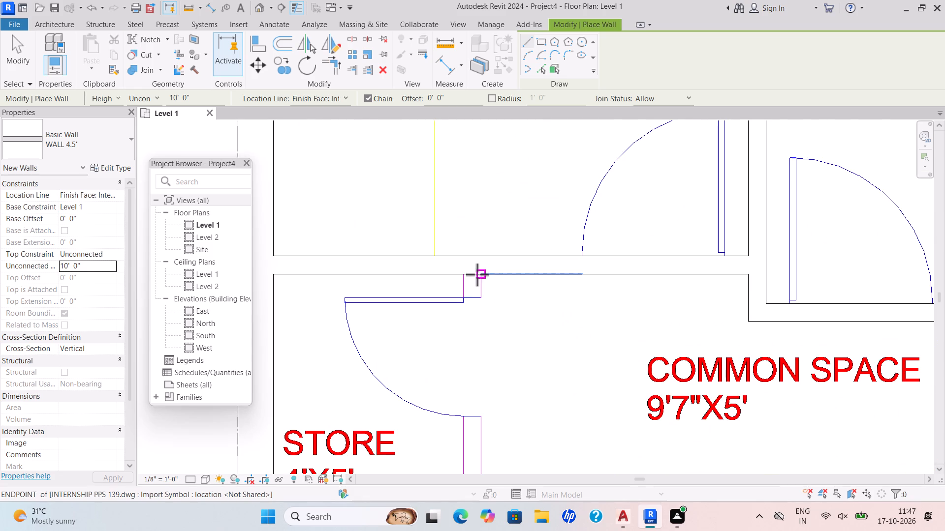
left_click(477, 274)
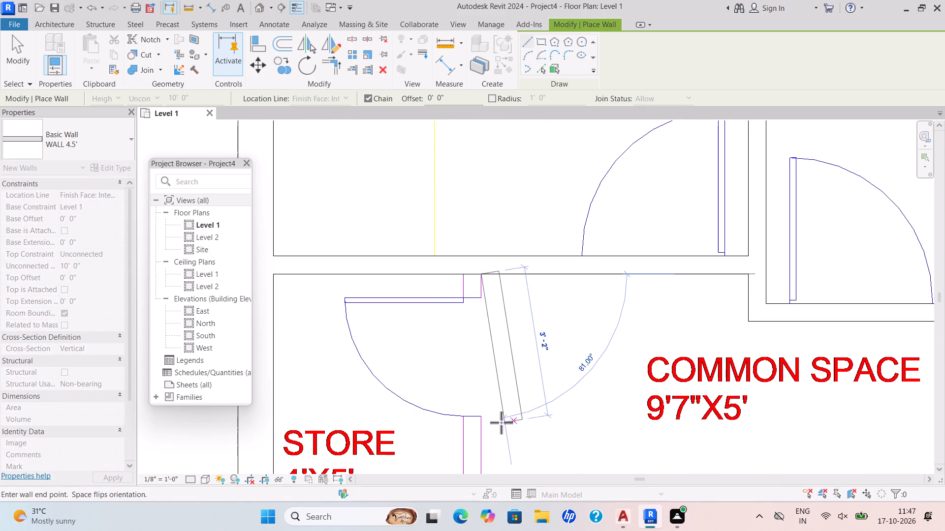
key("space")
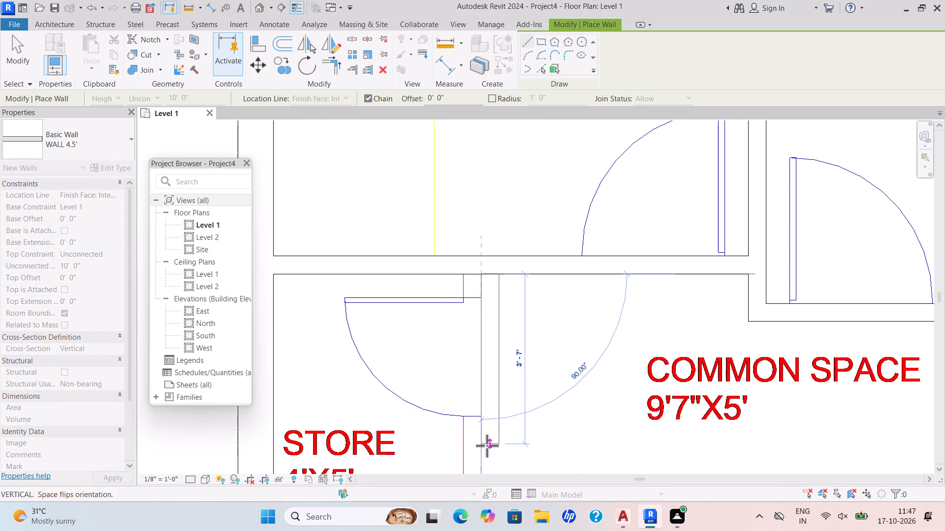
scroll(486, 446, "down", 3)
middle_click_drag(486, 446, 520, 297)
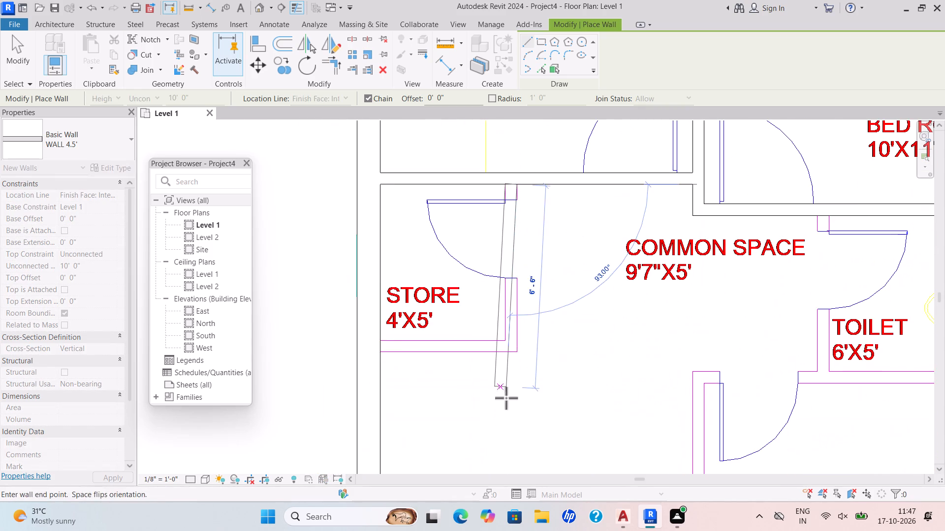
scroll(521, 366, "up", 6)
left_click(512, 336)
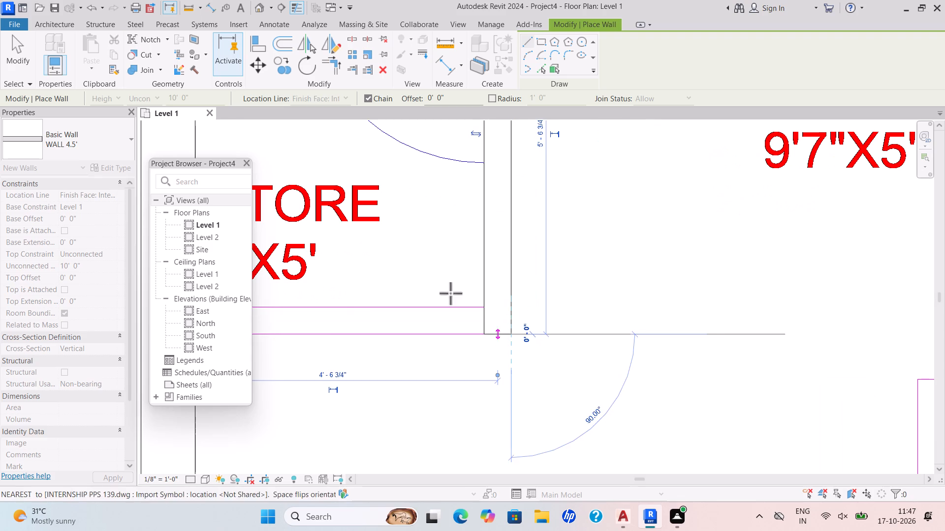
Close the store with a WALL 4.5' partition along its living and dining edge, reaching the exterior wall's inner face.
scroll(333, 313, "down", 2)
middle_click_drag(339, 315, 675, 316)
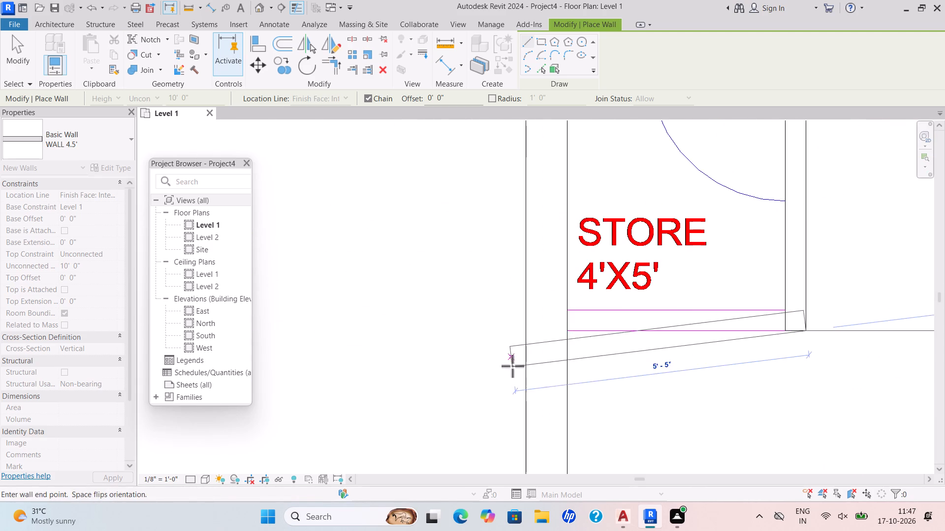
left_click(573, 331)
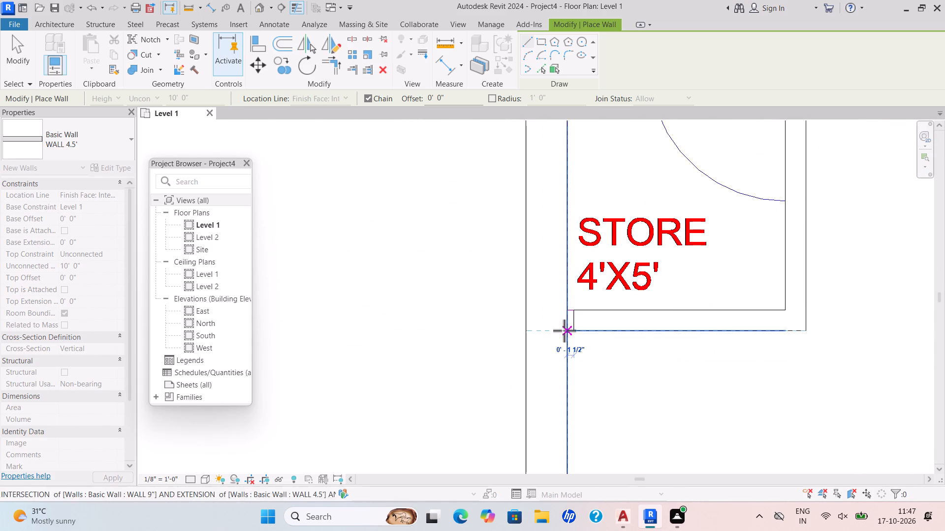
scroll(578, 330, "up", 4)
key("space")
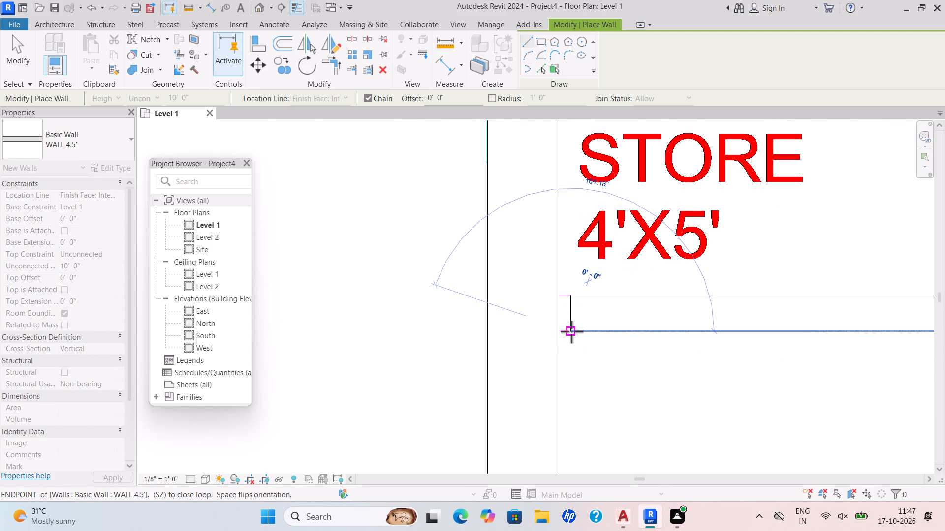
key("space")
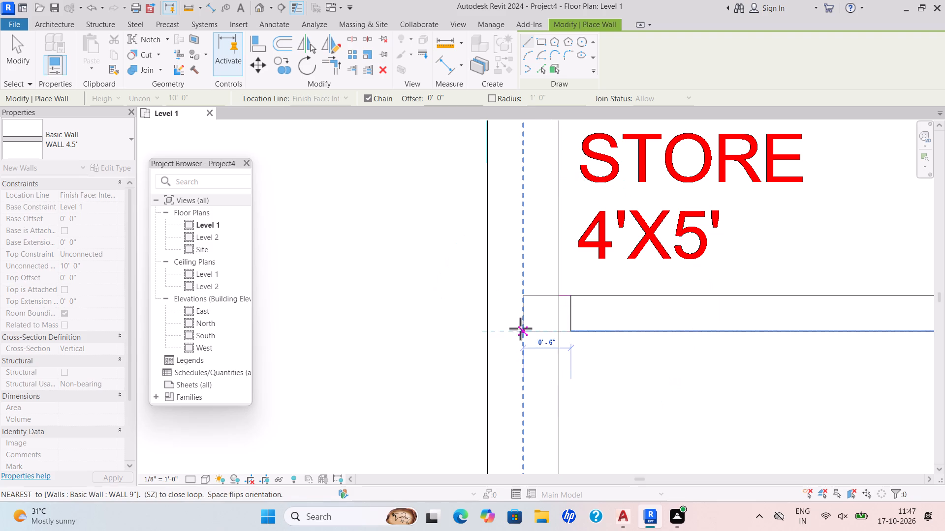
scroll(559, 334, "up", 4)
left_click(558, 330)
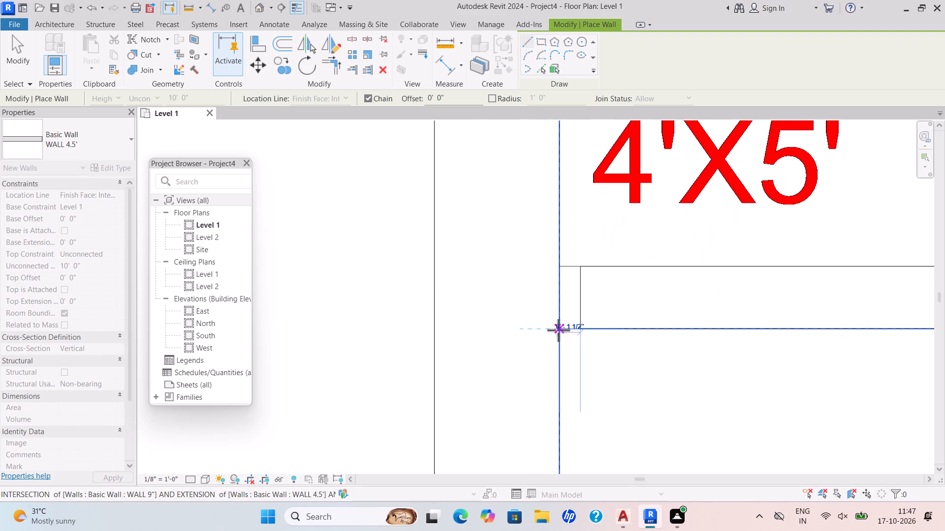
key("Escape")
Draw the toilet's door-side WALL 4.5' partition facing the common space, from bedroom 1's partition to the toilet's bedroom 2 edge, and end the chain.
scroll(562, 348, "down", 2)
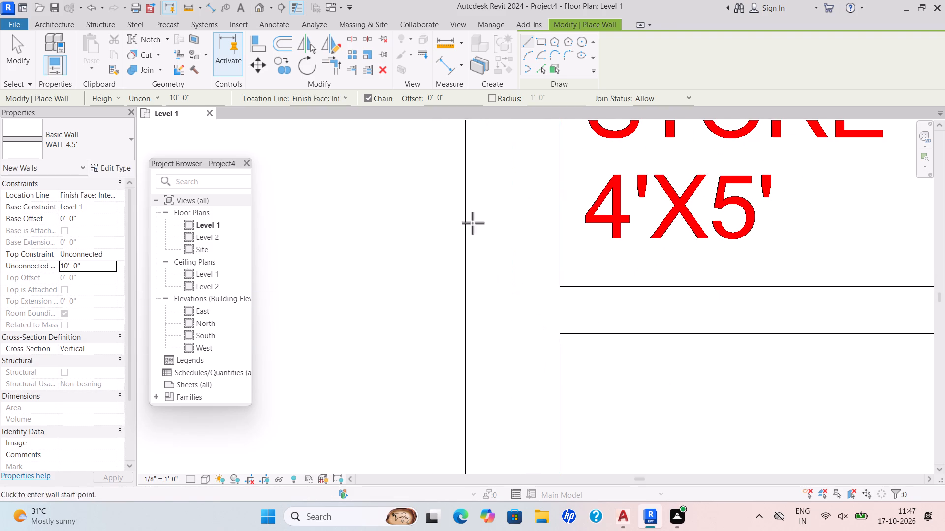
scroll(431, 247, "down", 3)
scroll(415, 287, "down", 2)
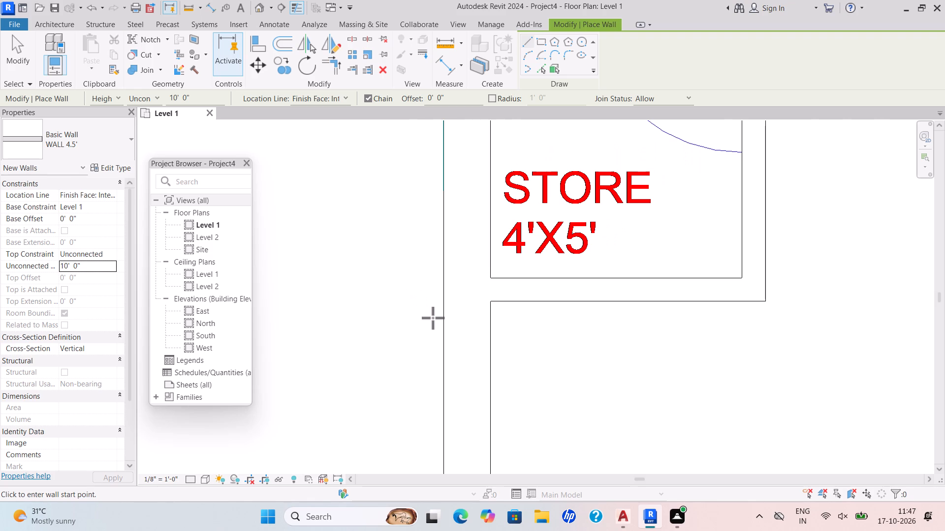
scroll(433, 318, "down", 2)
scroll(654, 355, "down", 6)
middle_click_drag(652, 355, 378, 280)
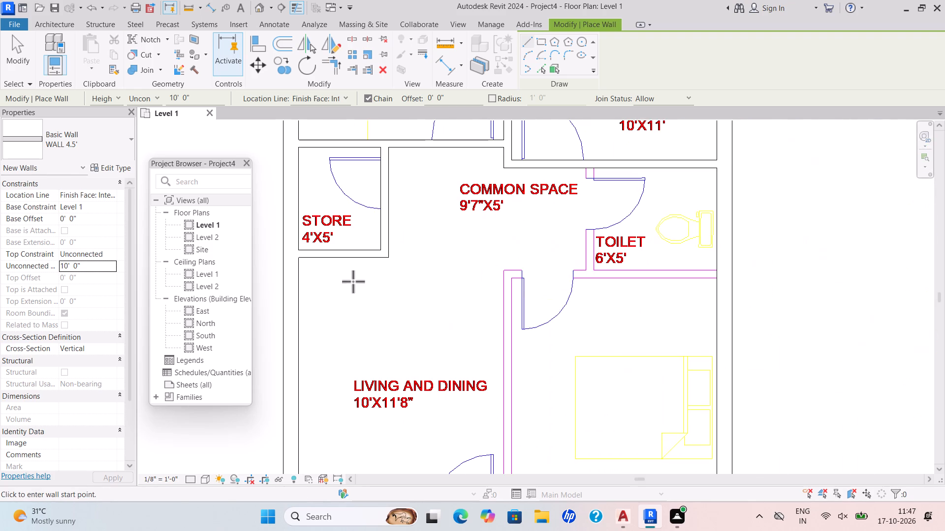
scroll(584, 161, "up", 5)
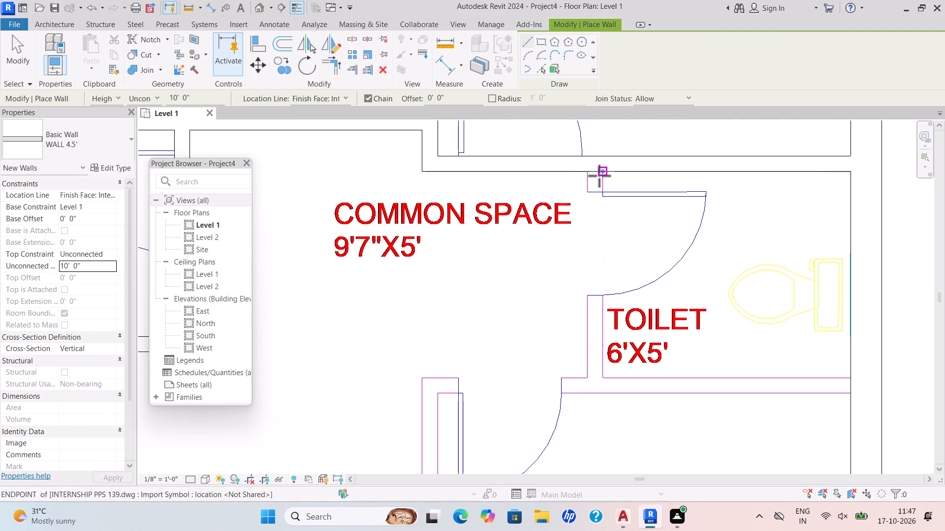
left_click(600, 176)
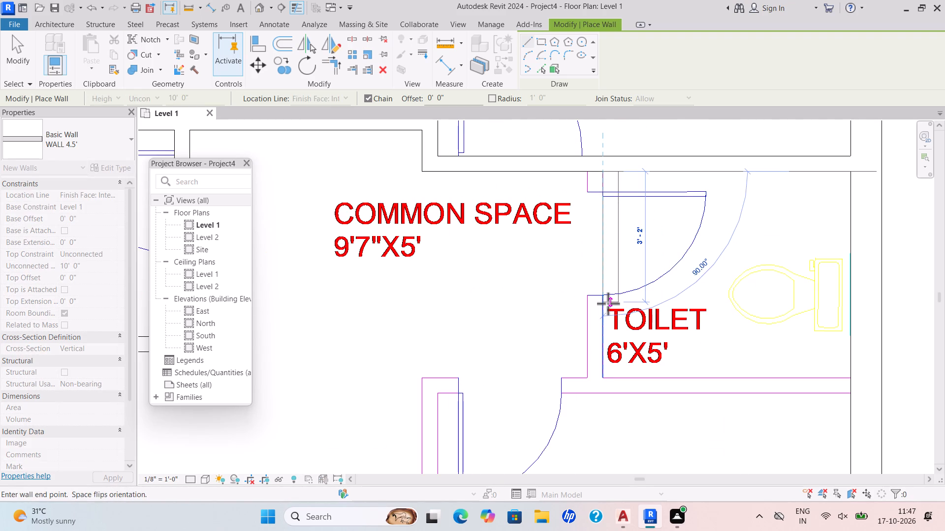
key("space")
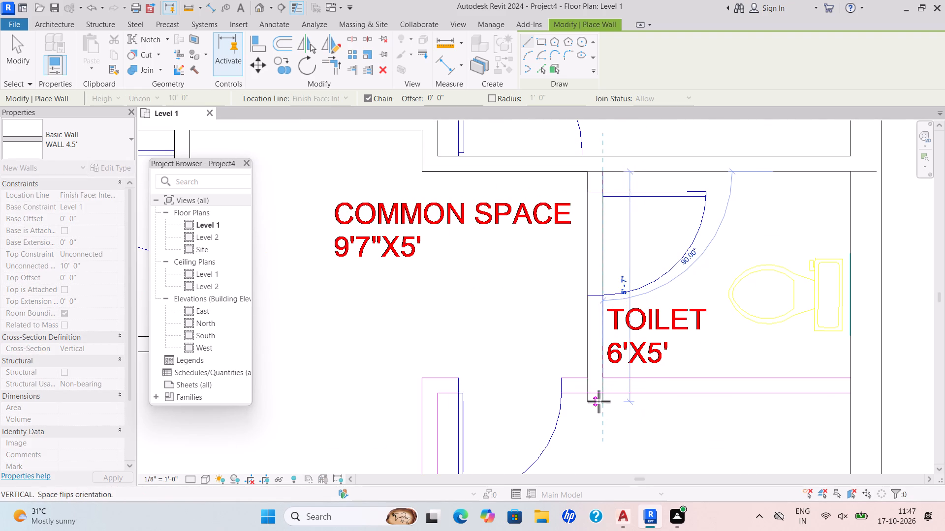
scroll(598, 399, "up", 5)
left_click(601, 365)
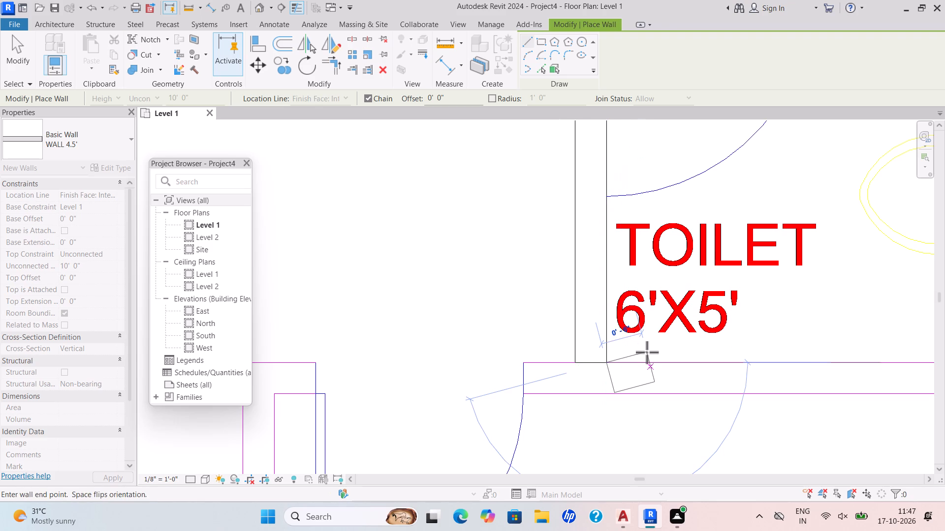
key("Escape")
Draw the WALL 4.5' partition between the toilet and bedroom 2, from the exterior wall's inner face past bedroom 2's door to its living-side corner.
scroll(731, 362, "down", 3)
middle_click_drag(731, 362, 519, 361)
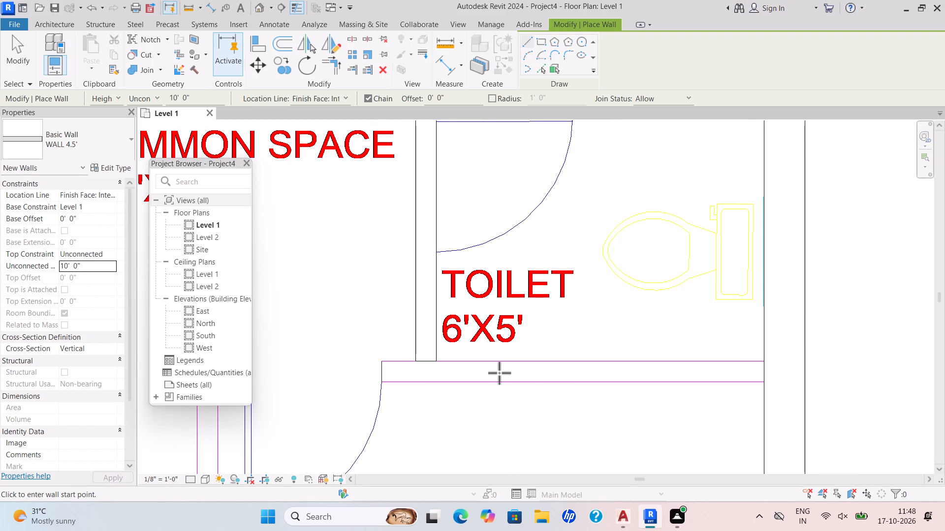
left_click(764, 384)
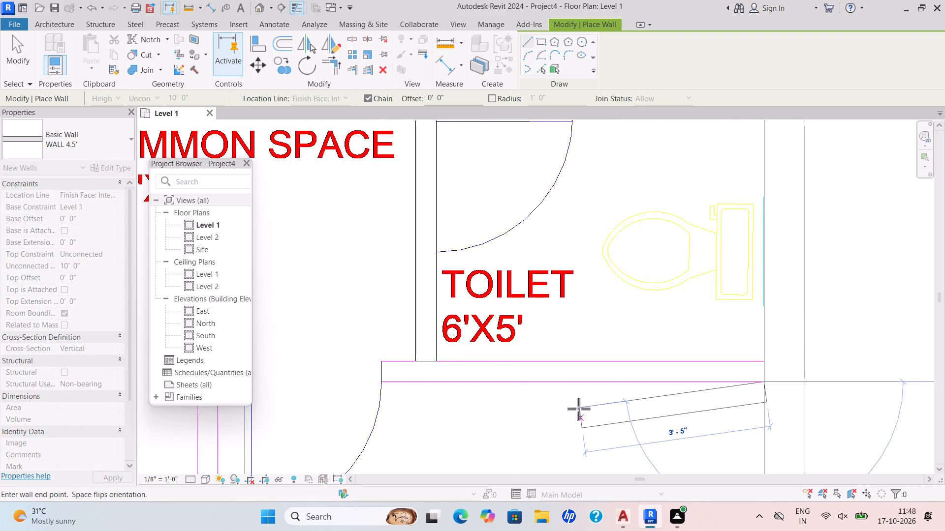
key("space")
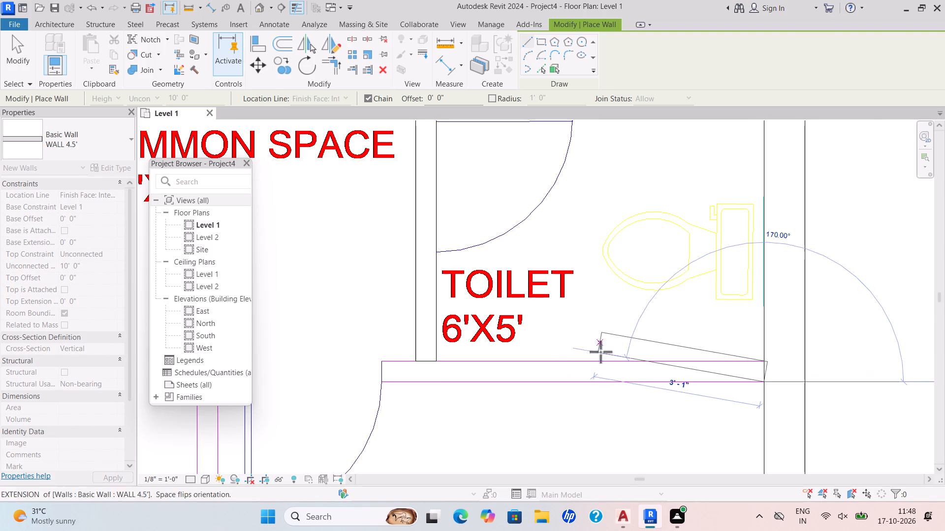
left_click_drag(394, 387, 435, 383)
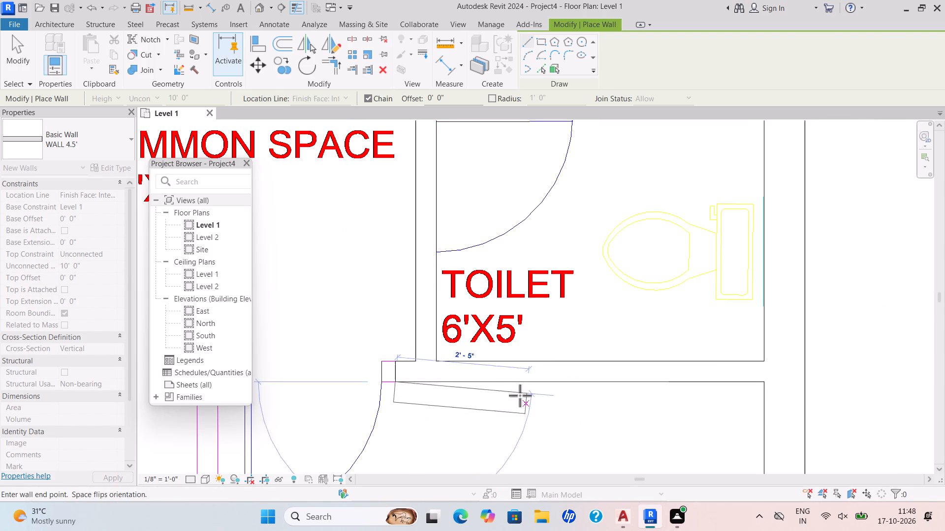
scroll(463, 384, "down", 2)
middle_click_drag(463, 384, 616, 367)
scroll(617, 367, "up", 1)
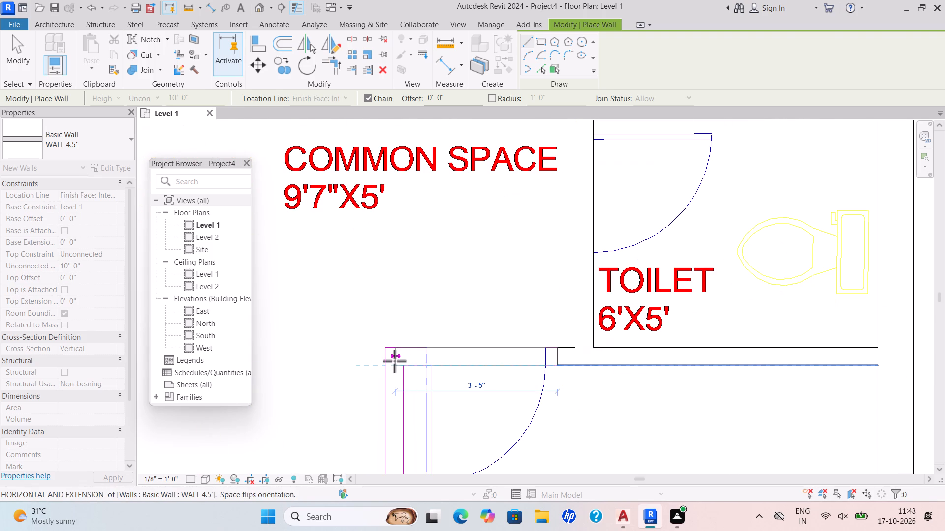
scroll(390, 360, "up", 5)
left_click(380, 366)
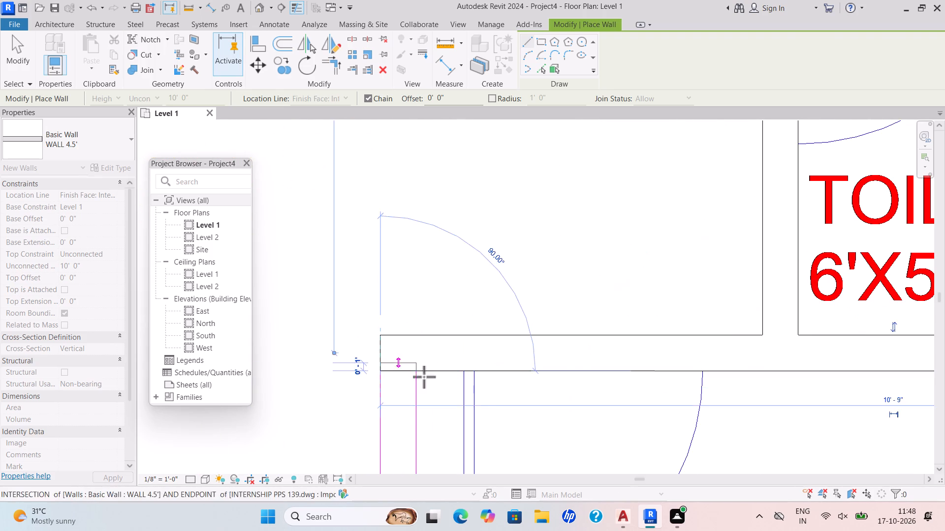
Continue the WALL 4.5' chain between living and dining and bedroom 2 to the staircase-side partition line, and end the chain.
key("space")
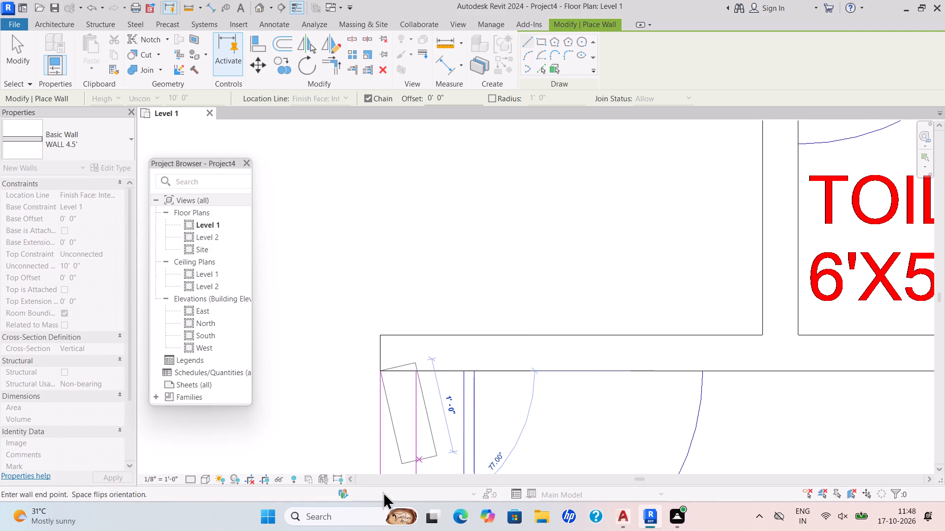
scroll(385, 432, "down", 3)
middle_click_drag(385, 432, 387, 326)
scroll(387, 399, "down", 2)
middle_click_drag(387, 399, 387, 400)
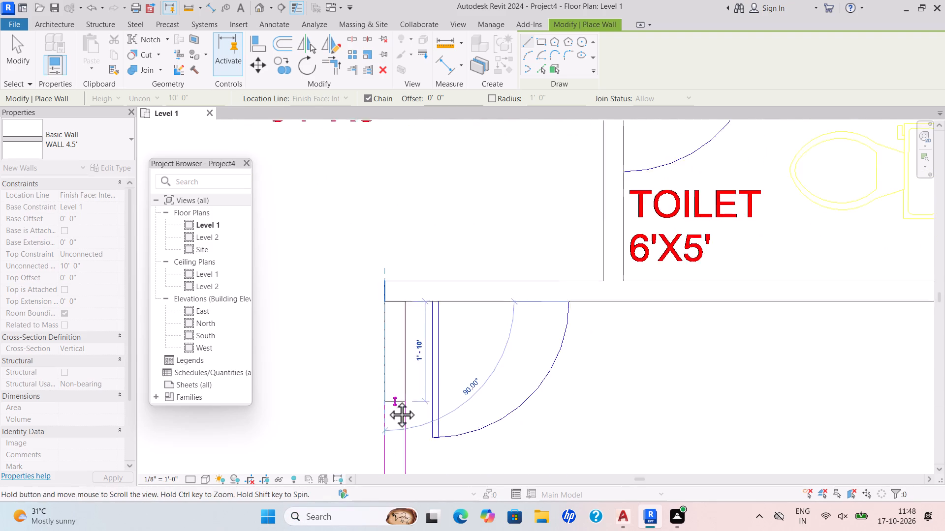
scroll(387, 400, "down", 1)
middle_click_drag(387, 400, 405, 299)
middle_click_drag(403, 442, 408, 317)
scroll(403, 442, "down", 1)
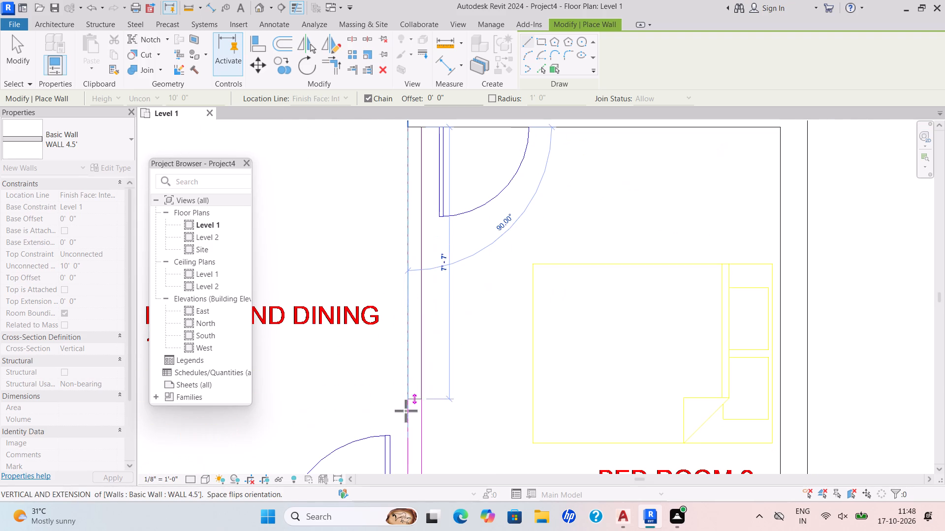
scroll(409, 446, "down", 2)
middle_click_drag(409, 441, 413, 295)
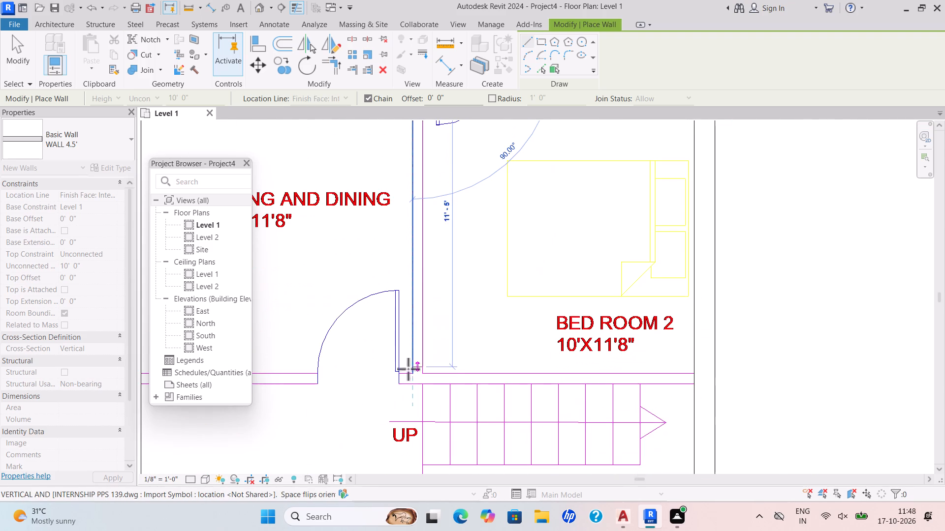
scroll(410, 372, "up", 4)
left_click(413, 374)
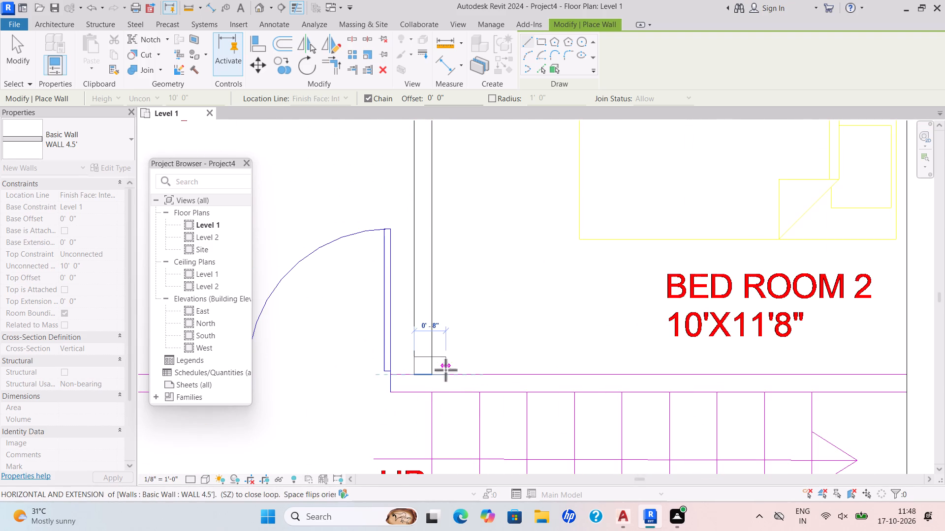
key("Escape")
Draw the WALL 4.5' partition along the staircase and gents sit out edge, from bedroom 2's exterior wall to the opposite exterior wall, and end the chain.
scroll(531, 376, "down", 2)
middle_click_drag(531, 375, 297, 315)
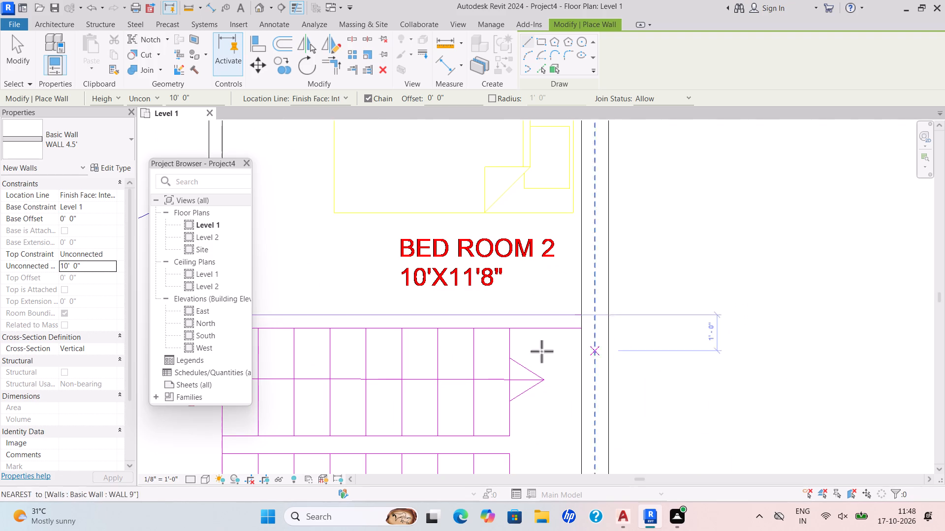
scroll(557, 328, "up", 5)
left_click(606, 328)
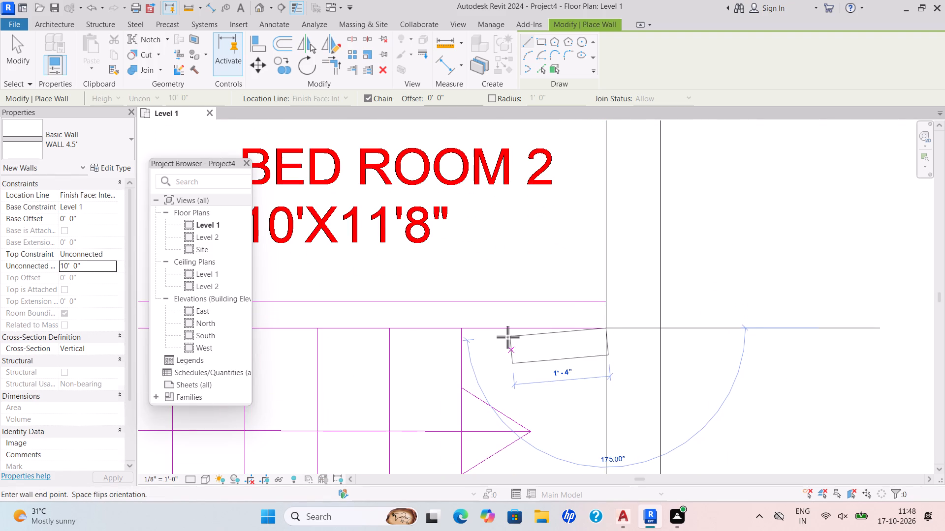
key("space")
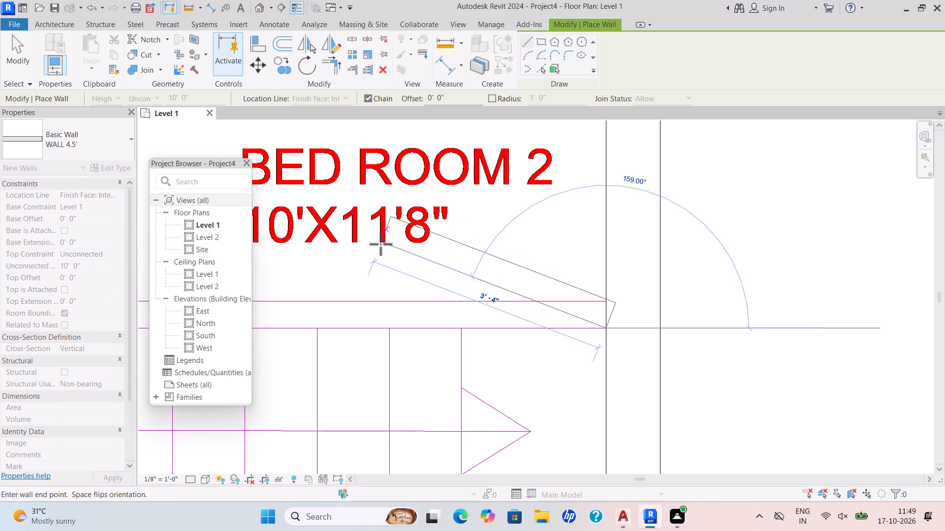
middle_click_drag(380, 245, 549, 201)
scroll(380, 245, "down", 2)
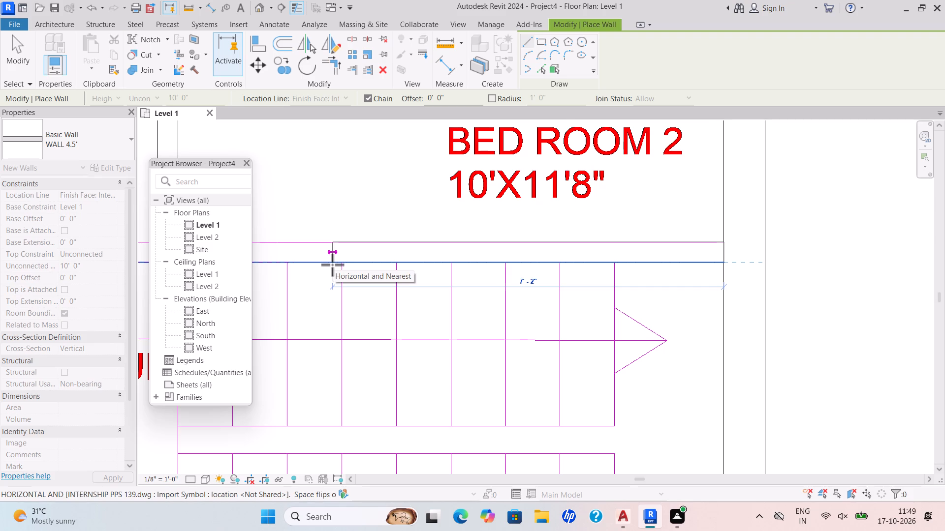
scroll(332, 265, "down", 1)
middle_click_drag(332, 265, 508, 232)
scroll(508, 232, "down", 1)
middle_click(508, 232)
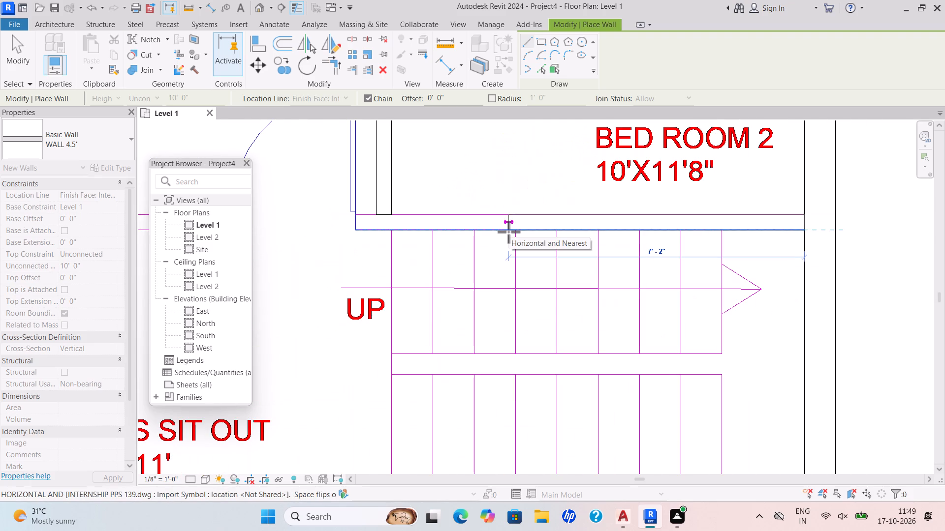
scroll(508, 232, "down", 2)
middle_click_drag(508, 232, 555, 232)
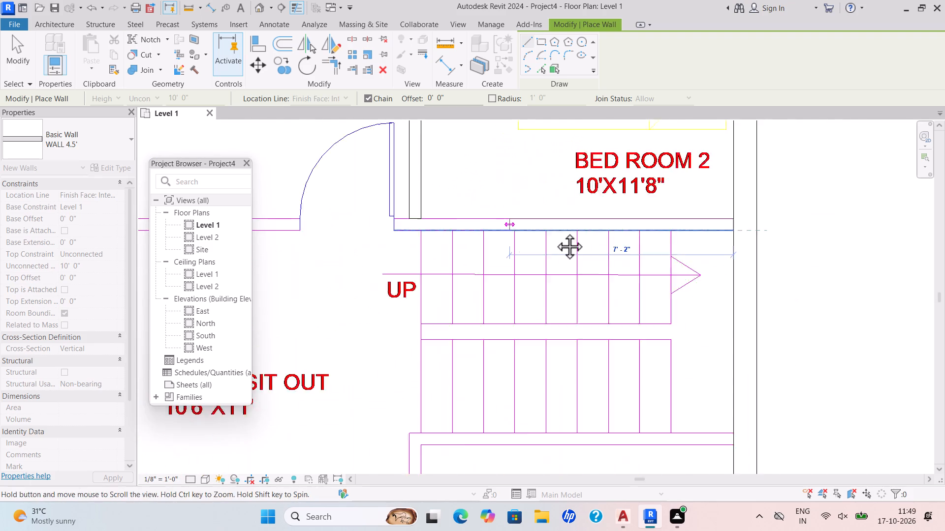
middle_click_drag(555, 232, 630, 231)
scroll(373, 228, "down", 3)
middle_click_drag(373, 228, 570, 228)
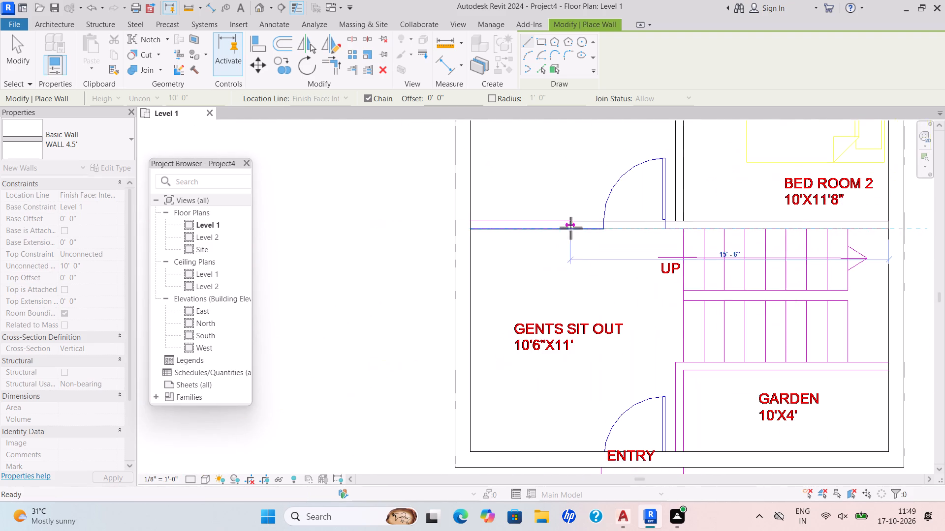
left_click(469, 229)
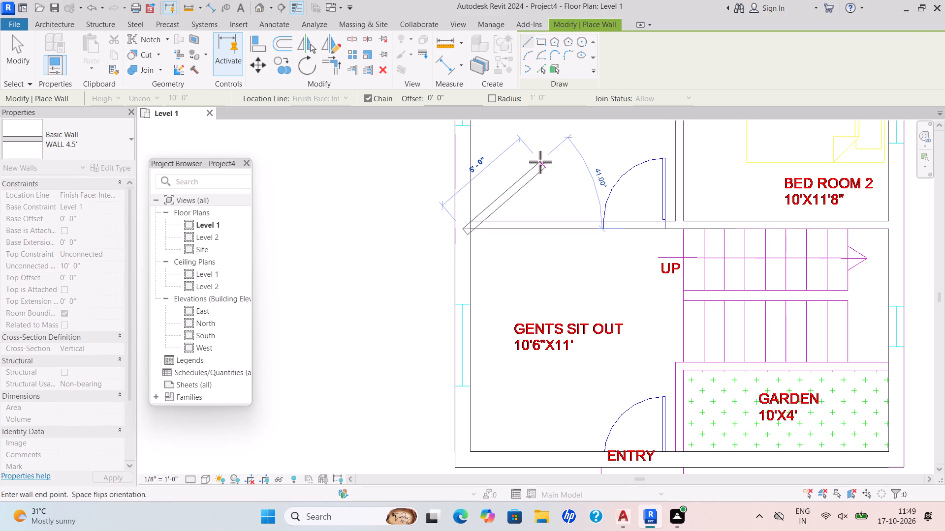
key("Escape")
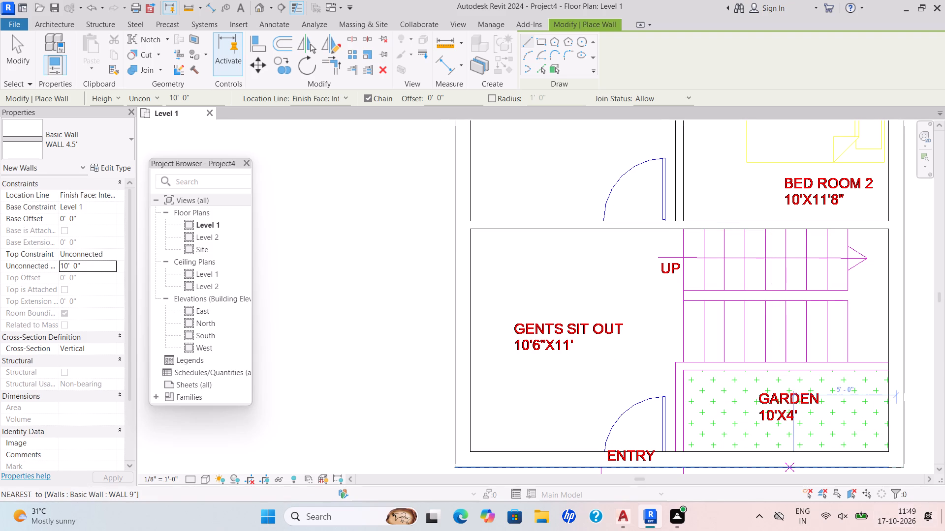
Draw the WALL 4.5' partition between the staircase and garden, from the exterior wall's inner face to the garden's outer corner at the sit out.
scroll(843, 377, "down", 3)
middle_click_drag(852, 366, 603, 363)
scroll(633, 363, "up", 4)
left_click_drag(621, 374, 602, 379)
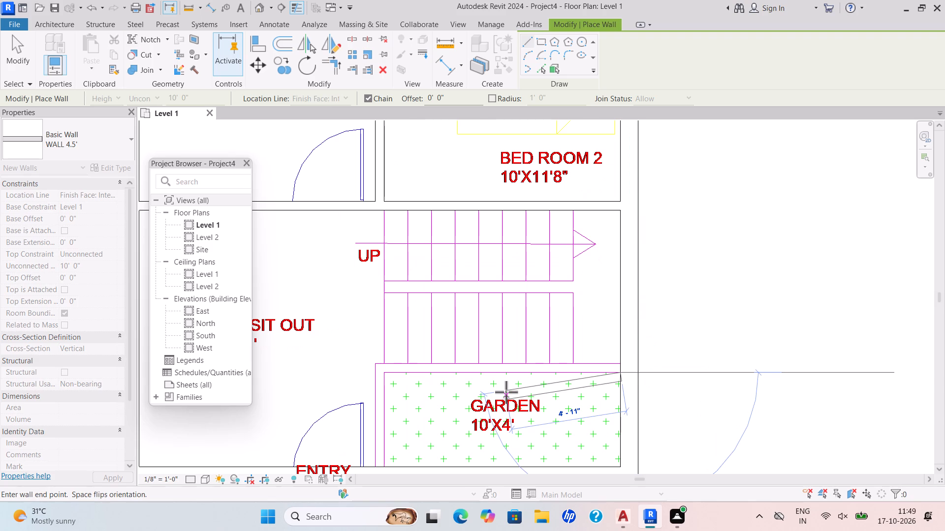
key("space")
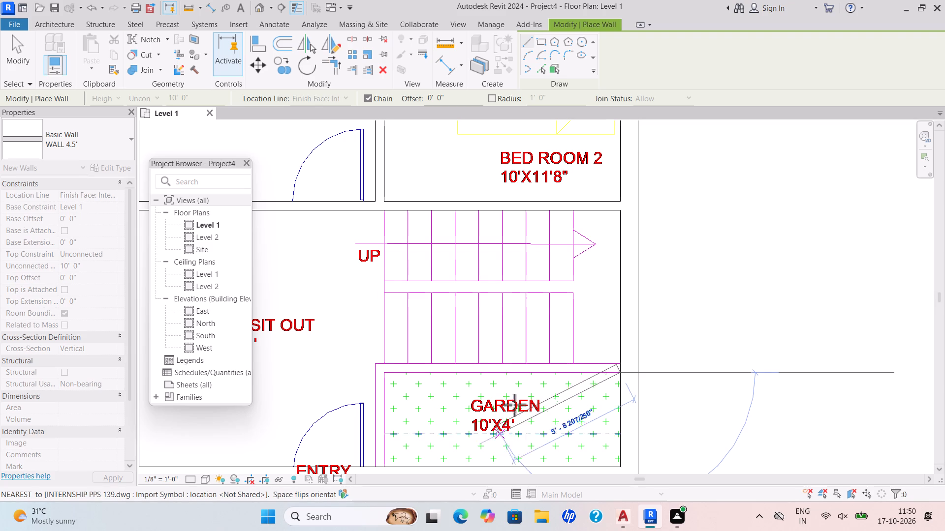
scroll(614, 287, "up", 1)
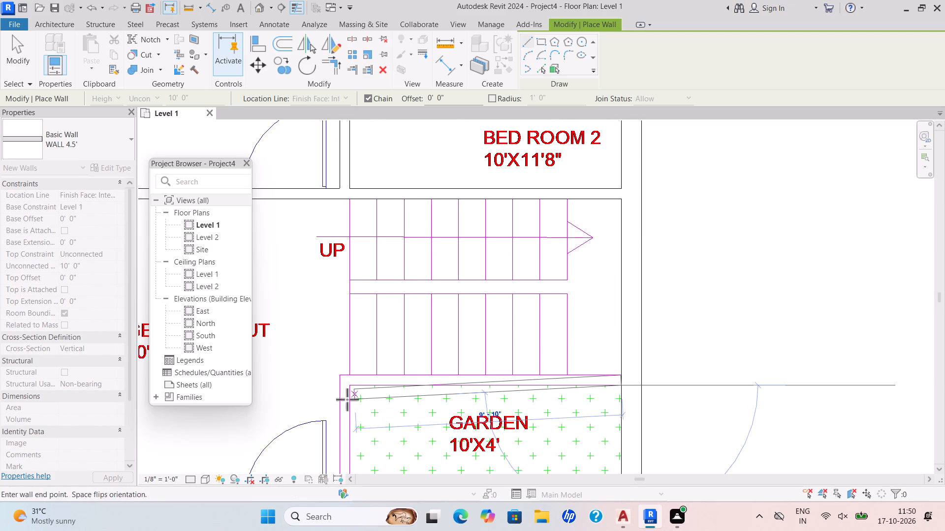
scroll(348, 388, "up", 5)
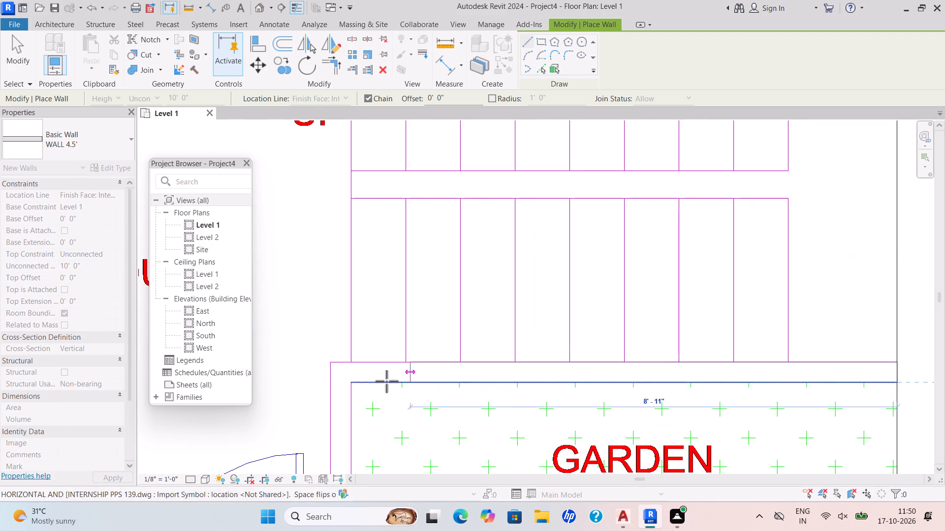
left_click(336, 384)
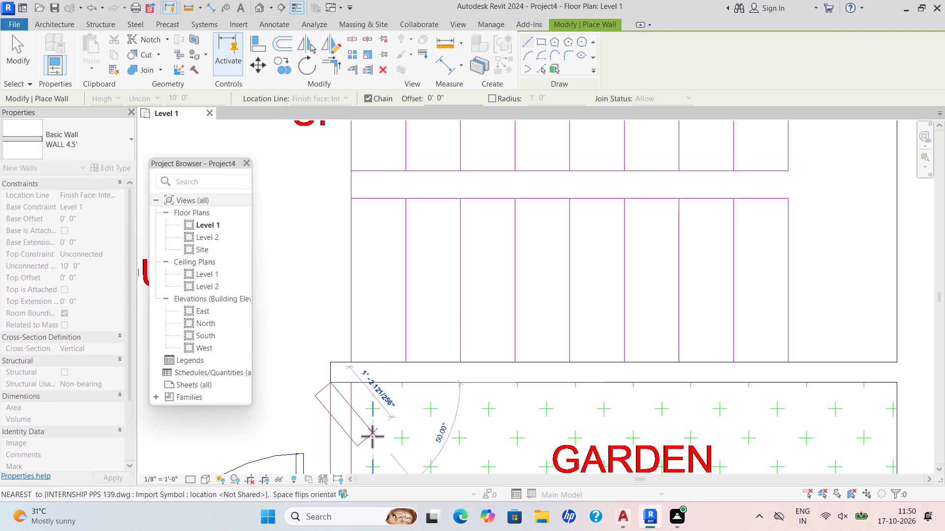
Continue the WALL 4.5' chain along the garden's gents sit out edge to the inner face of the entry-side exterior wall.
key("space")
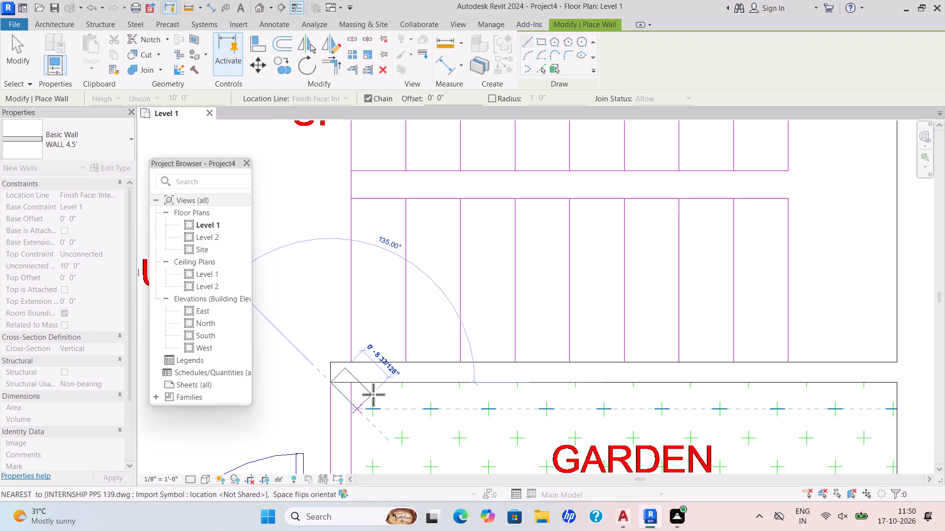
scroll(361, 408, "down", 4)
middle_click_drag(346, 433, 354, 353)
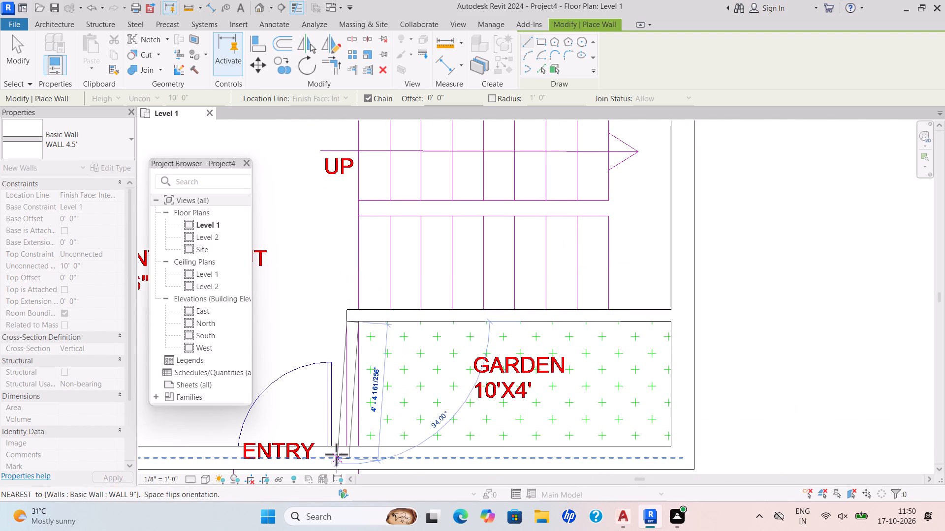
scroll(353, 450, "up", 5)
left_click(341, 444)
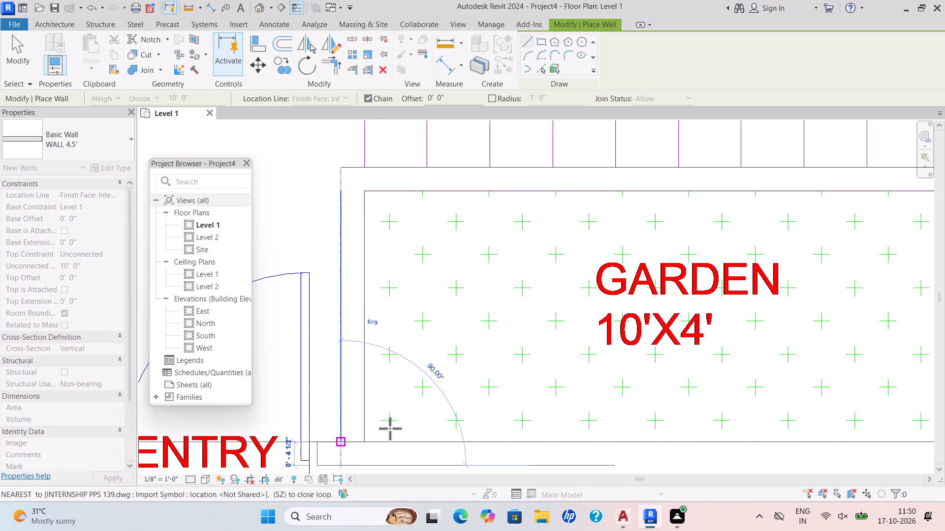
End the WALL 4.5' chain at the garden's entry-side exterior wall.
key("Escape")
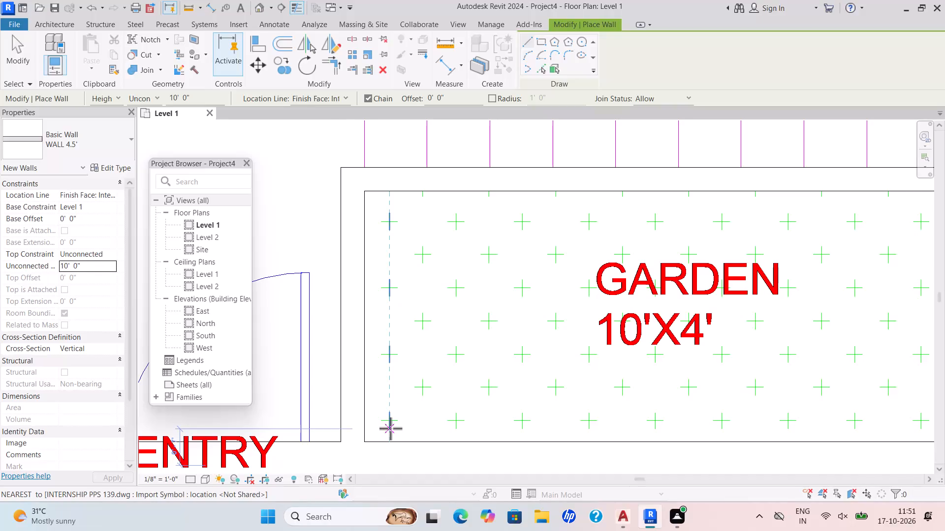
Start a new stair on the Level 1 plan for the staircase beside the gents sit out.
scroll(644, 231, "down", 9)
scroll(614, 274, "down", 3)
middle_click_drag(585, 286, 427, 366)
scroll(469, 340, "down", 1)
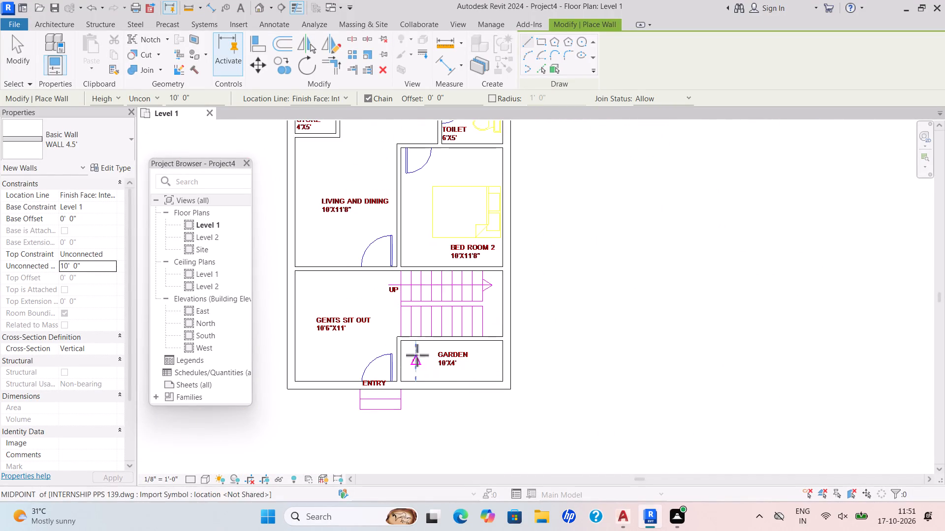
left_click(52, 26)
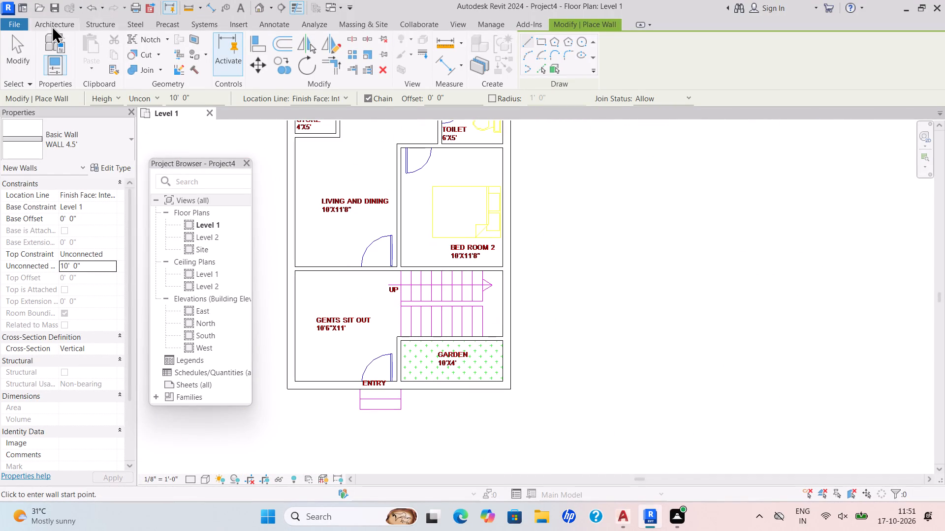
left_click(450, 62)
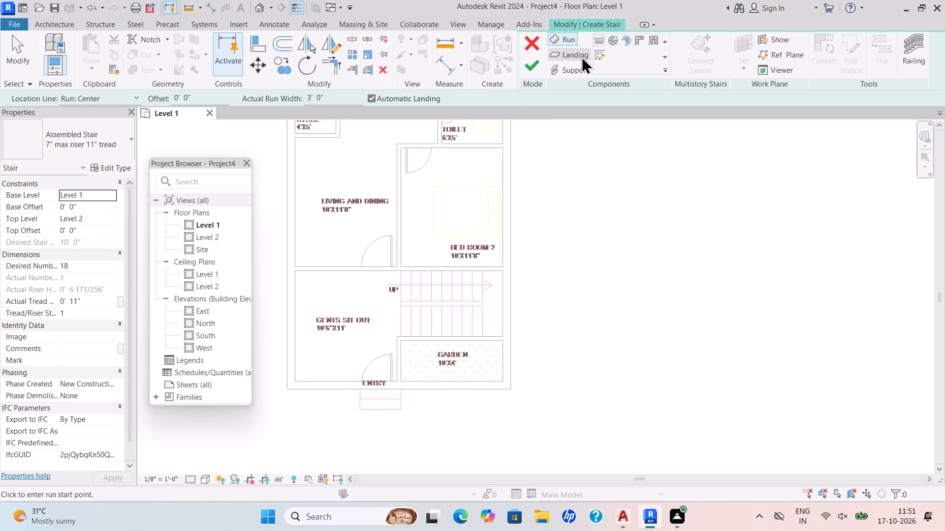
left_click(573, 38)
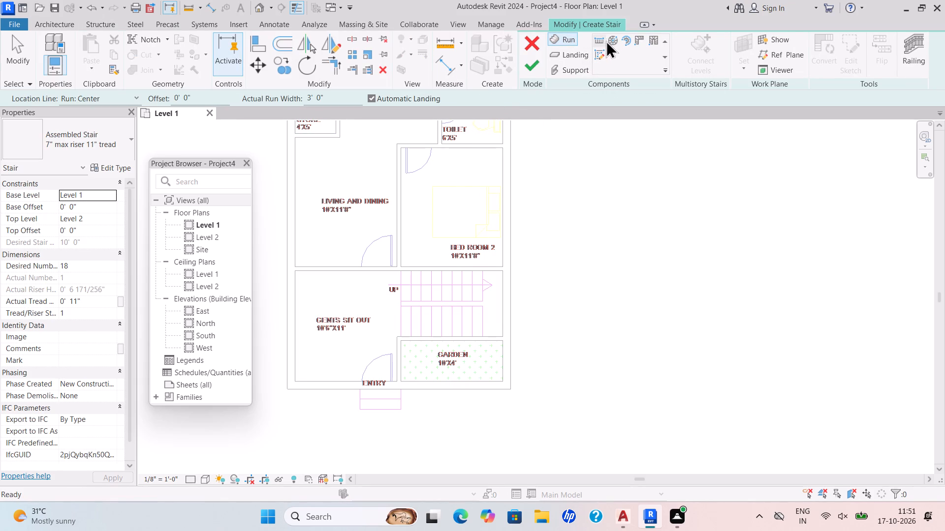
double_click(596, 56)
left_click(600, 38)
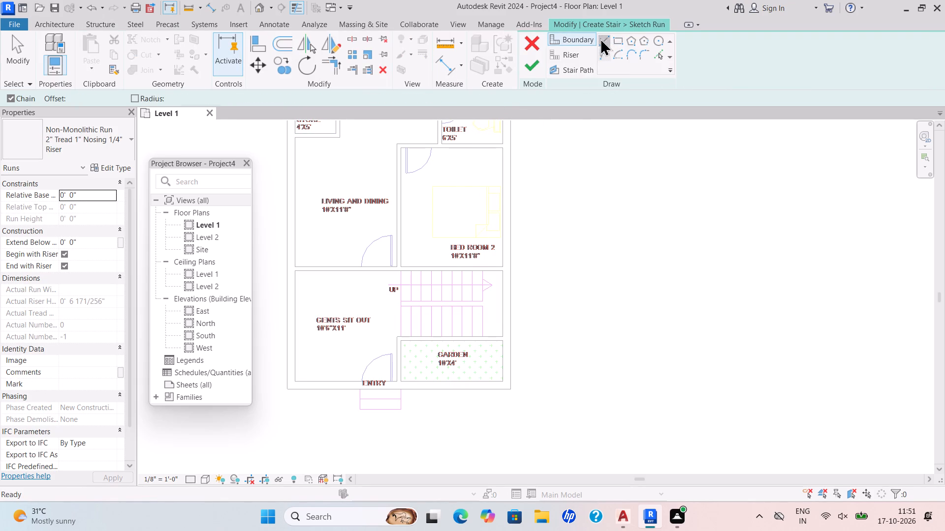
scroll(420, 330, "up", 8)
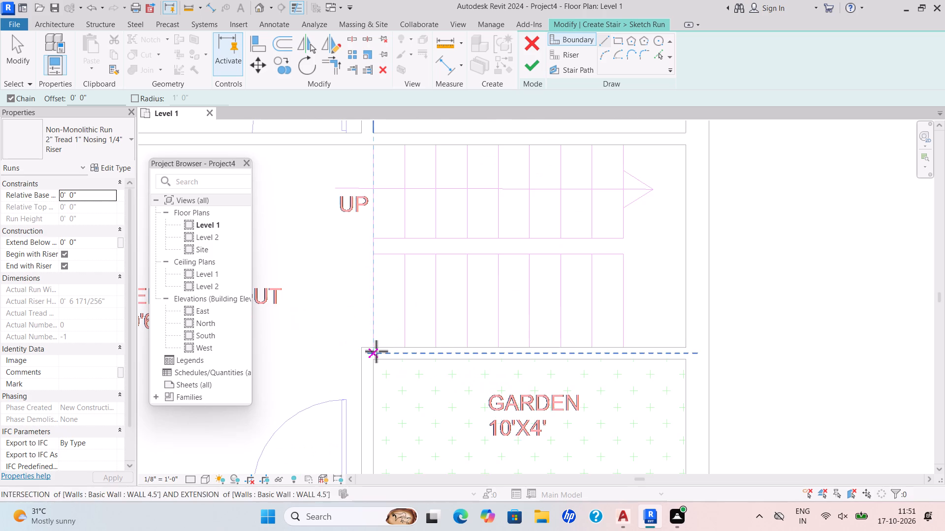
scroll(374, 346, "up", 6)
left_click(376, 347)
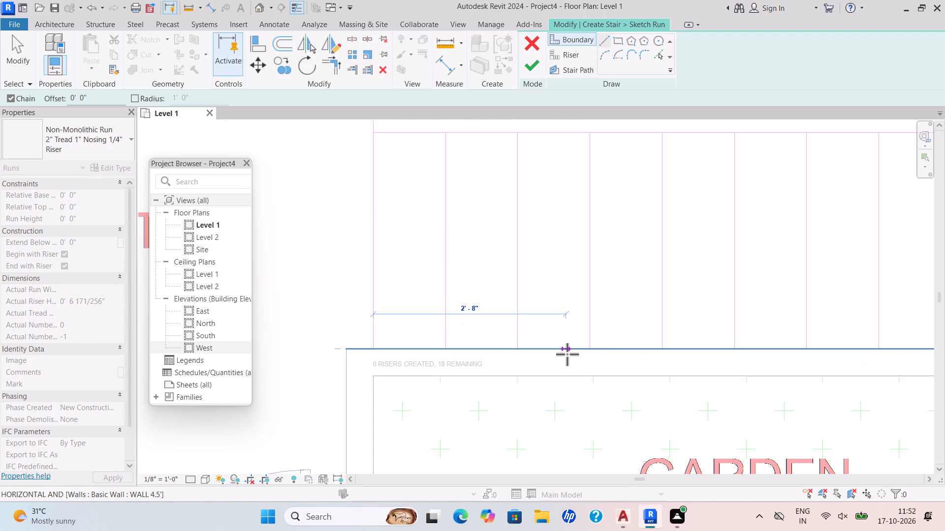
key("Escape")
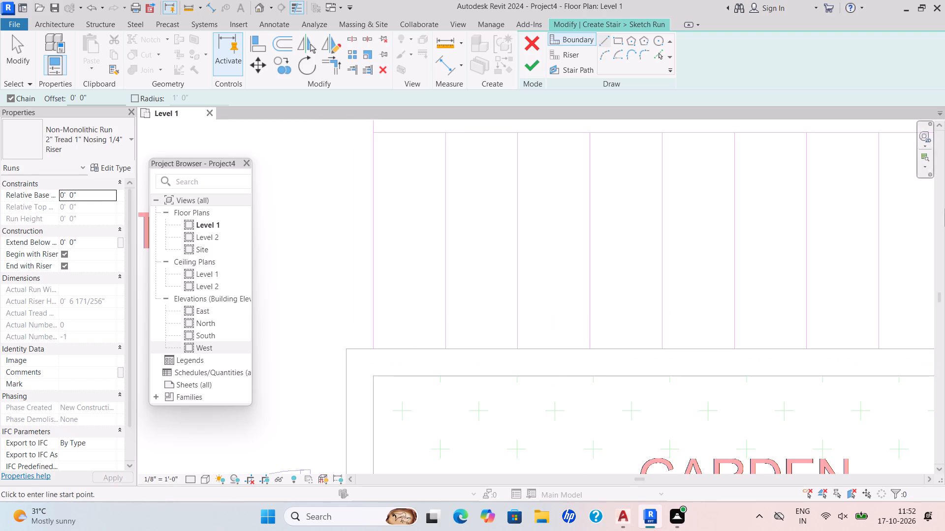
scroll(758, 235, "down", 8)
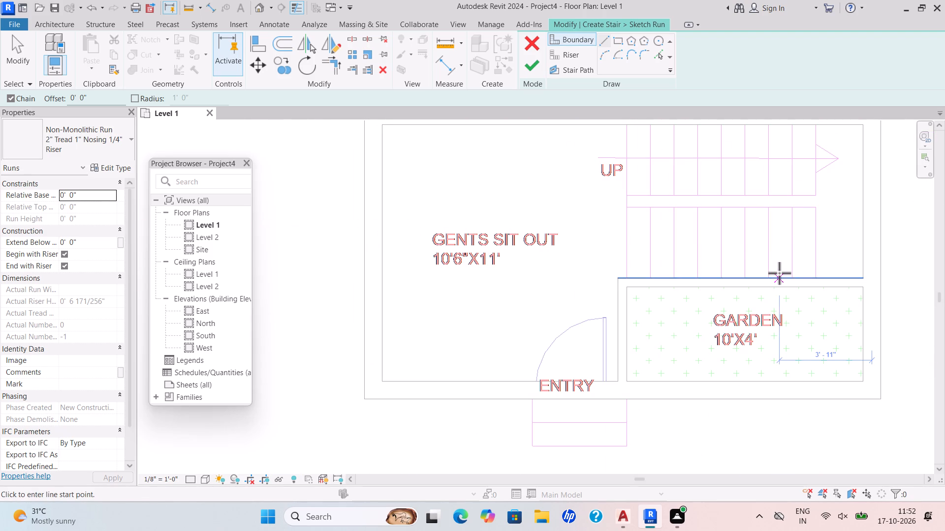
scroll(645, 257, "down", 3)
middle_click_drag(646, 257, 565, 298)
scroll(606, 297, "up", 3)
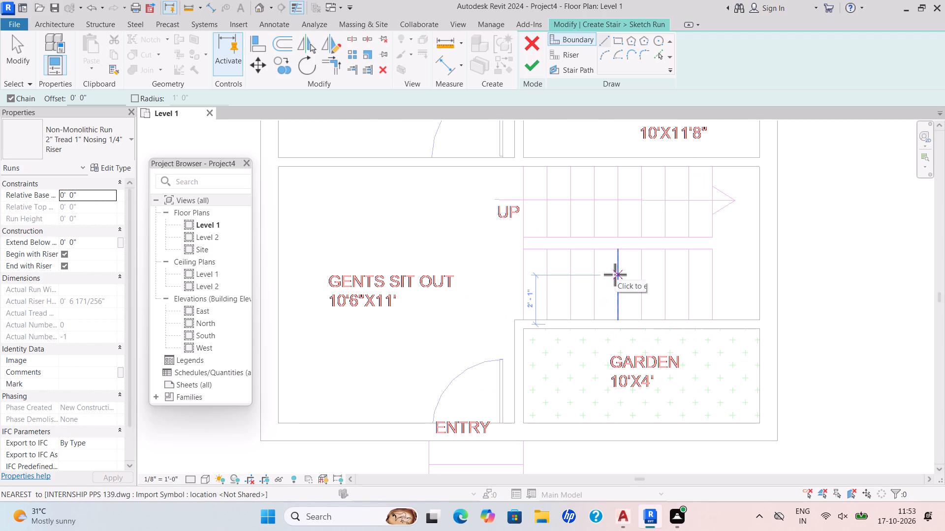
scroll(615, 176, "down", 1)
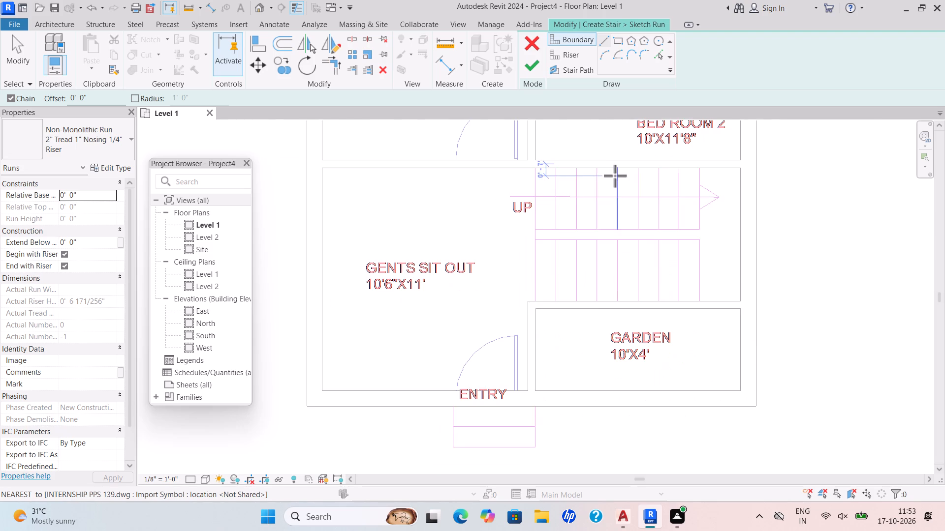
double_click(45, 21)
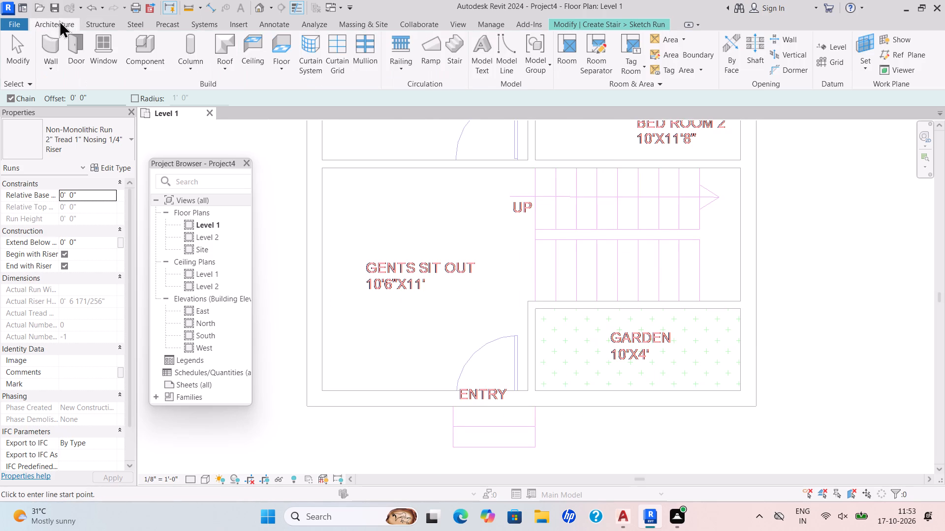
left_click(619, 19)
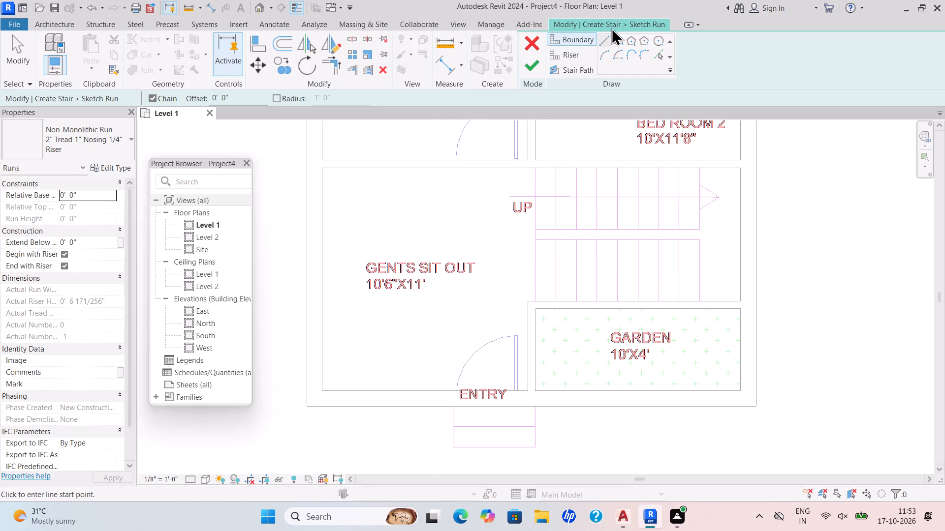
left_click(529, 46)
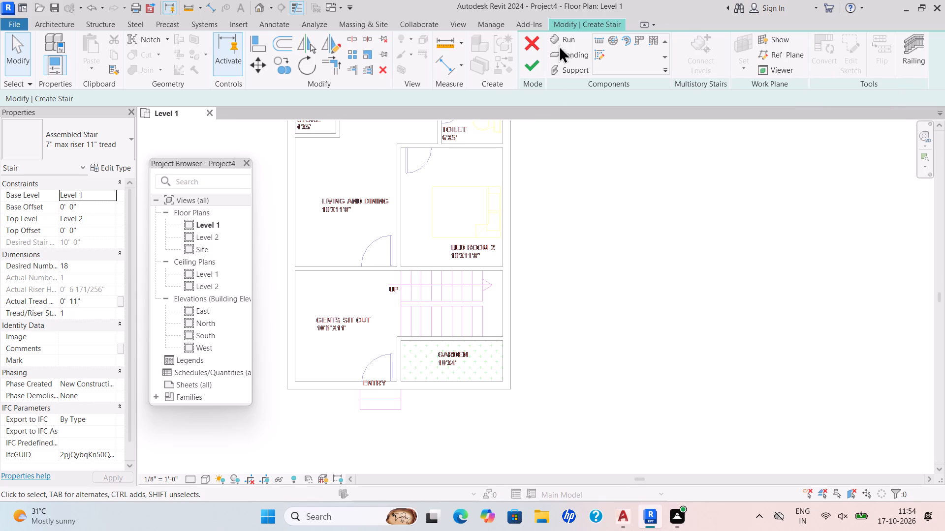
Start a sketched stair run and draw its boundary line about 10' long along the garden-side partition, from the flight's sit out end to the exterior wall.
double_click(595, 51)
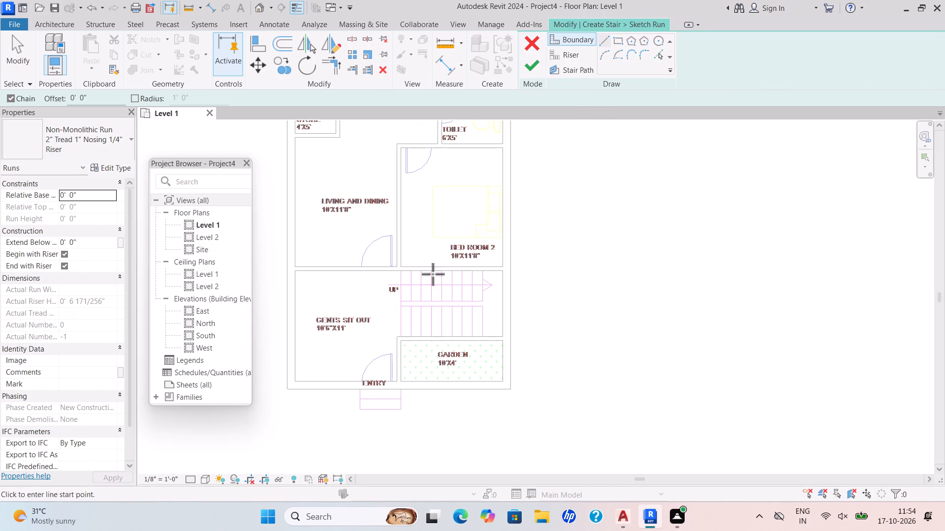
scroll(398, 350, "up", 6)
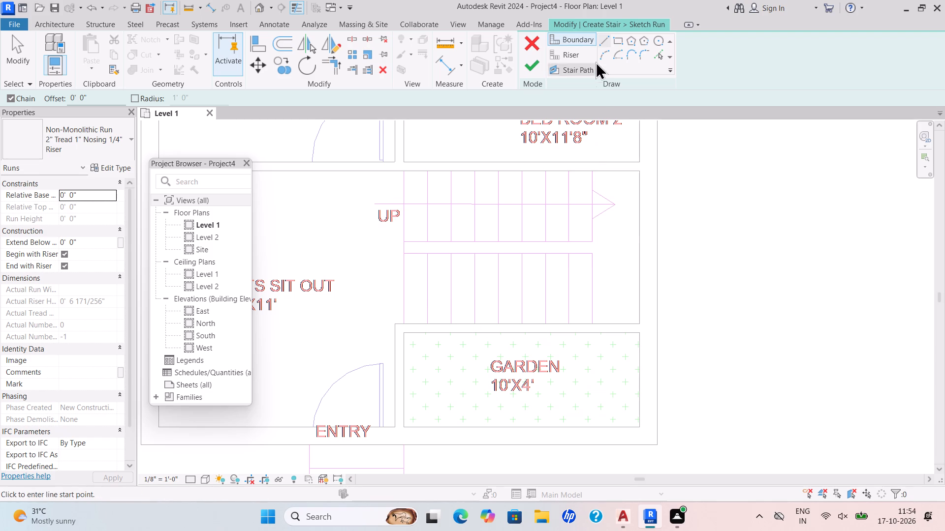
left_click(599, 40)
left_click(604, 39)
left_click(568, 43)
left_click(600, 37)
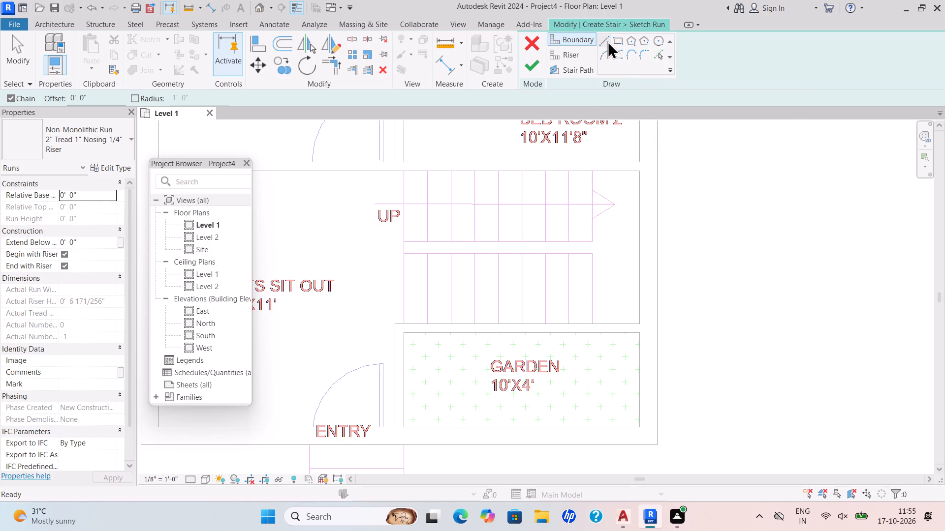
left_click(603, 37)
scroll(396, 319, "up", 5)
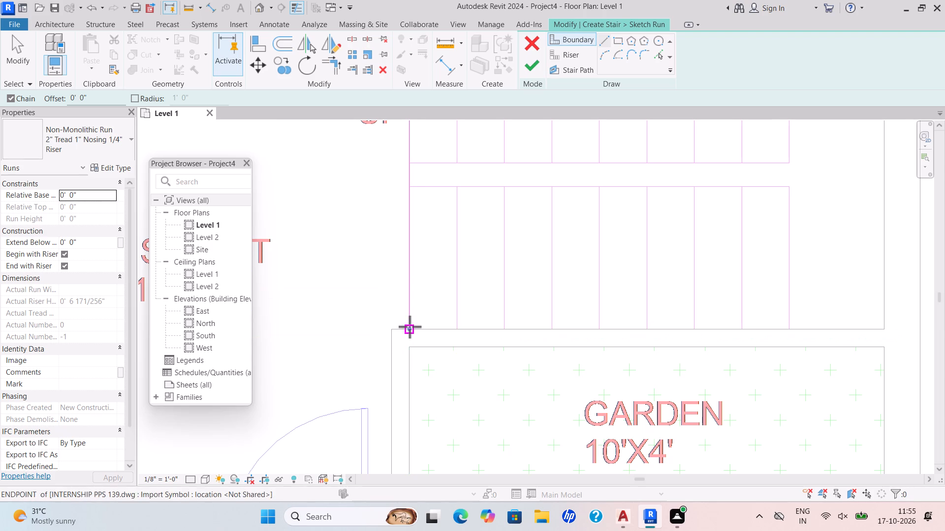
left_click_drag(409, 326, 430, 326)
scroll(820, 324, "down", 2)
middle_click_drag(805, 327, 685, 327)
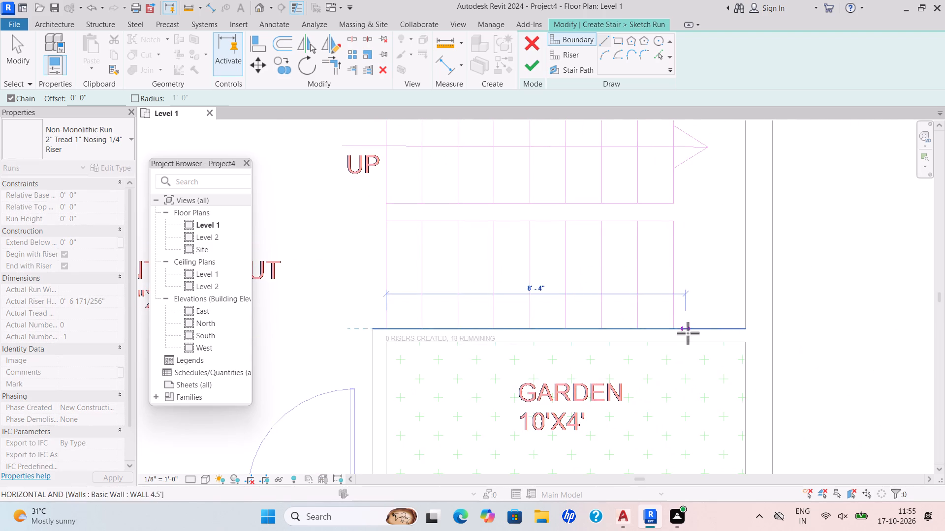
scroll(688, 342, "down", 3)
scroll(726, 339, "up", 4)
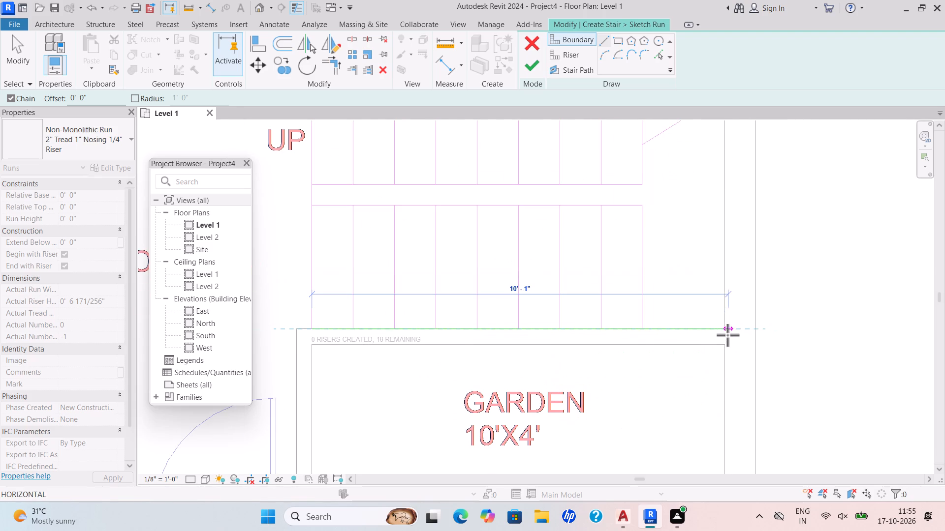
left_click(724, 328)
Continue the run boundary along the exterior wall to bedroom 2's partition, then 10' 0" along that partition to the flight's UP end, and end the chain.
scroll(739, 178, "down", 4)
middle_click_drag(739, 178, 750, 404)
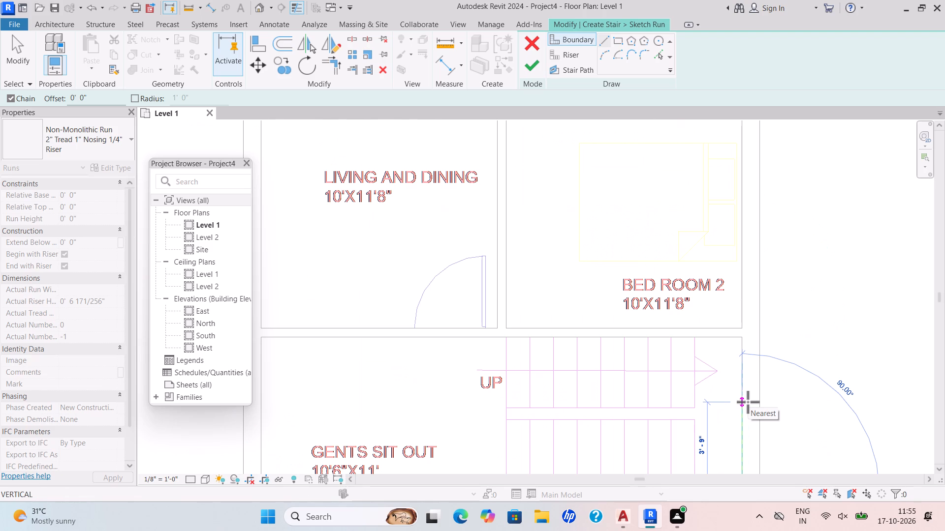
scroll(786, 284, "down", 6)
middle_click_drag(772, 291, 684, 86)
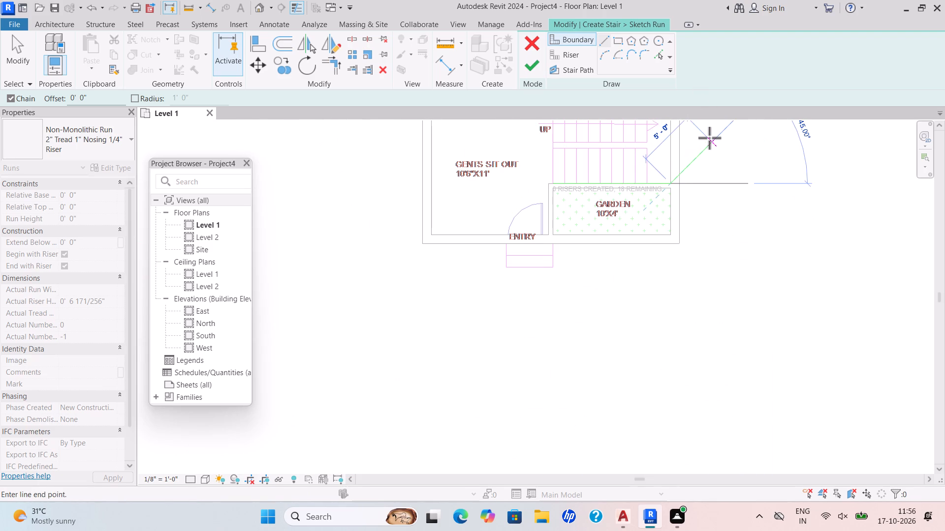
scroll(691, 172, "down", 1)
middle_click_drag(681, 190, 665, 313)
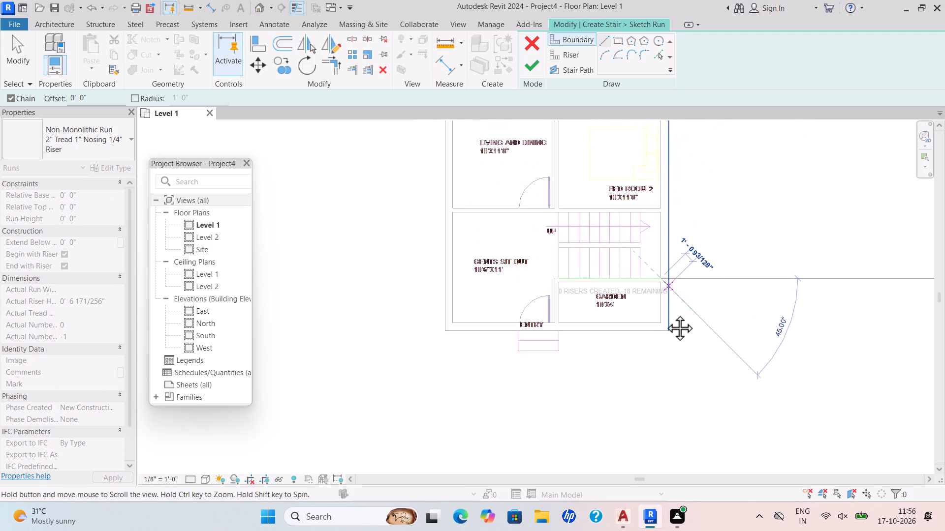
middle_click_drag(665, 313, 662, 323)
scroll(656, 246, "up", 9)
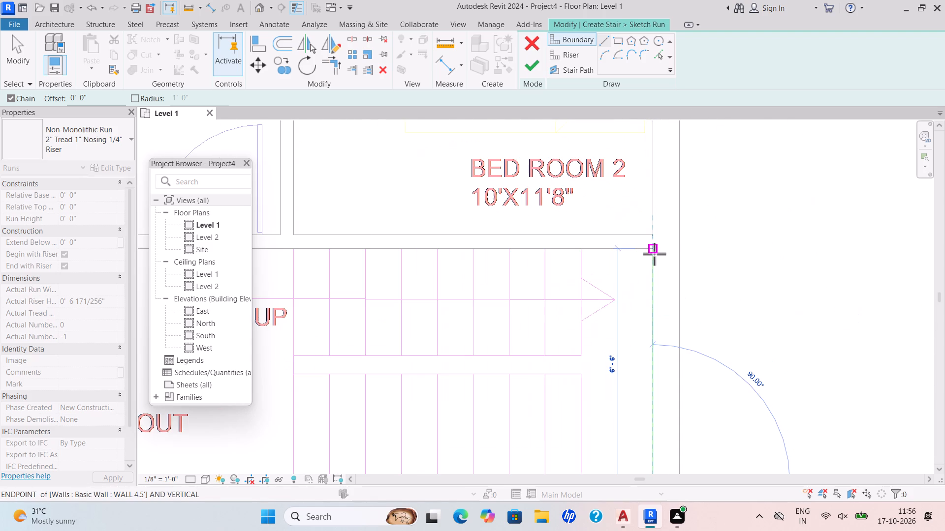
scroll(654, 253, "up", 4)
left_click(653, 242)
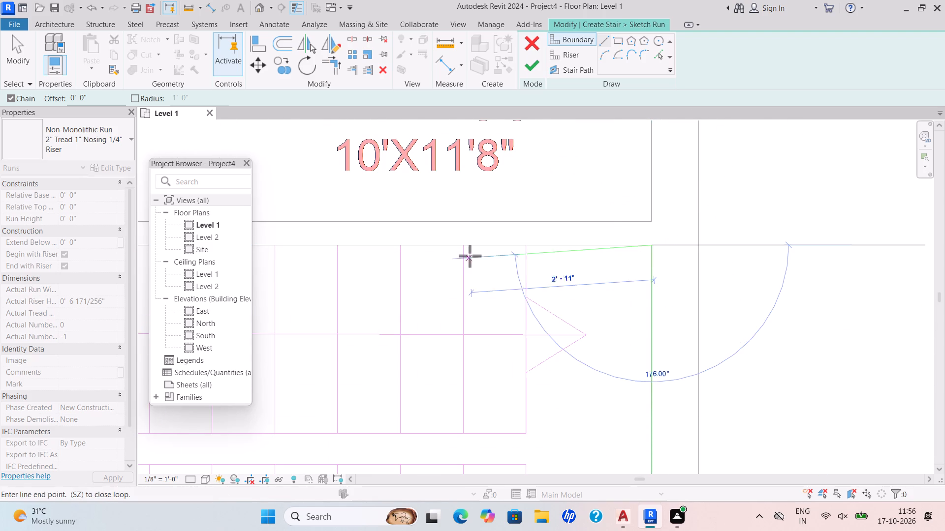
middle_click_drag(512, 249, 944, 208)
scroll(687, 228, "down", 1)
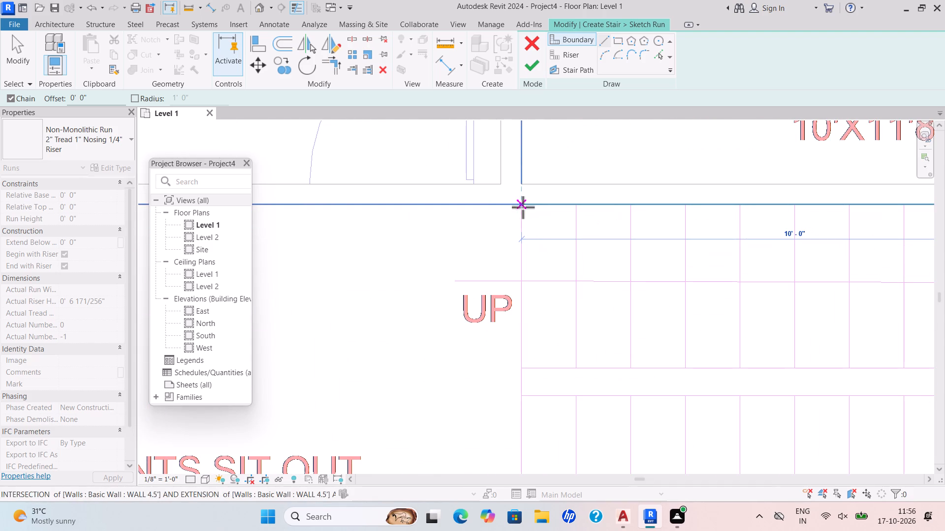
left_click(523, 206)
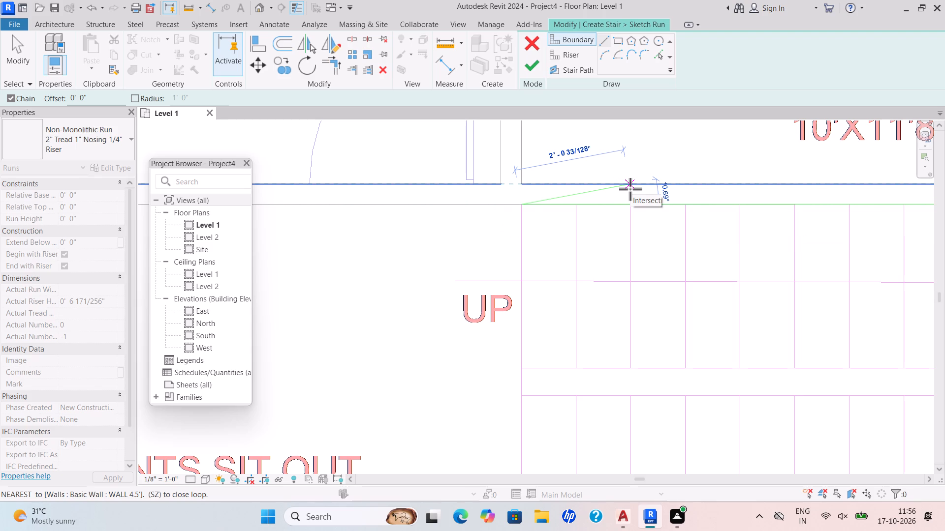
key("Escape")
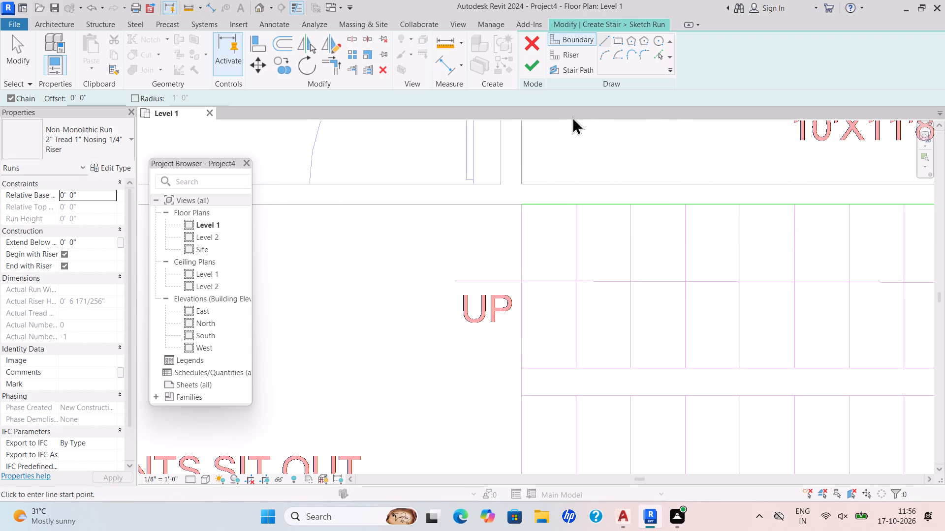
Draw the run's inner boundary around the gap between the flights: 8' 0" along the garden-side flight, 6" across, and back along the UP flight.
scroll(581, 145, "down", 6)
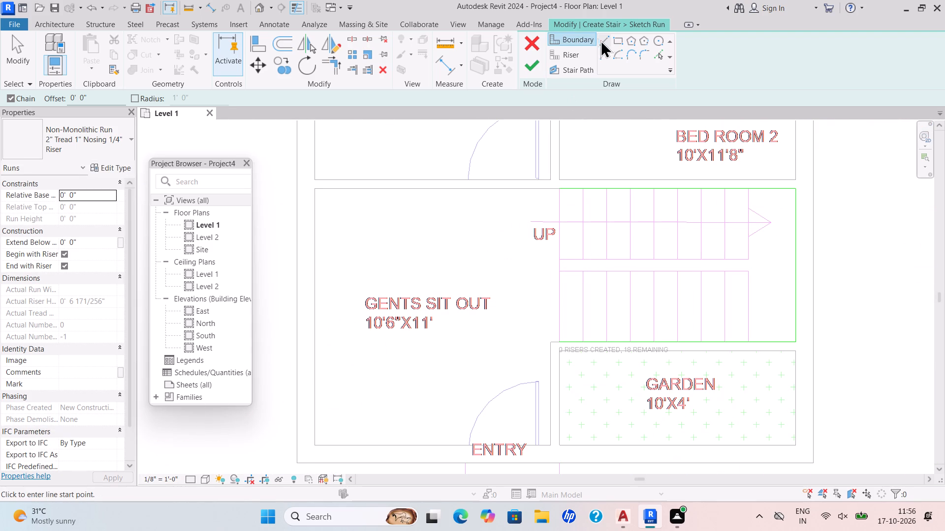
double_click(605, 40)
scroll(572, 264, "up", 5)
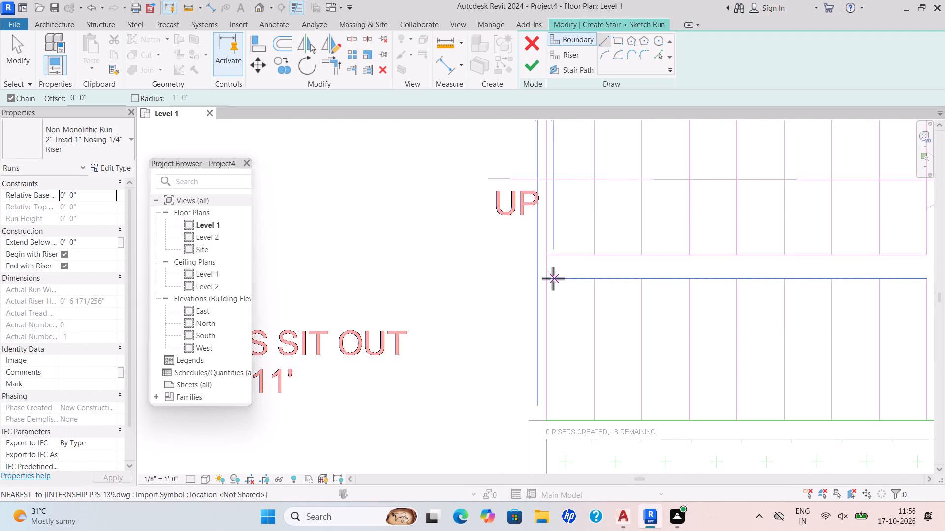
left_click_drag(552, 278, 588, 278)
scroll(841, 263, "down", 3)
middle_click_drag(839, 263, 665, 213)
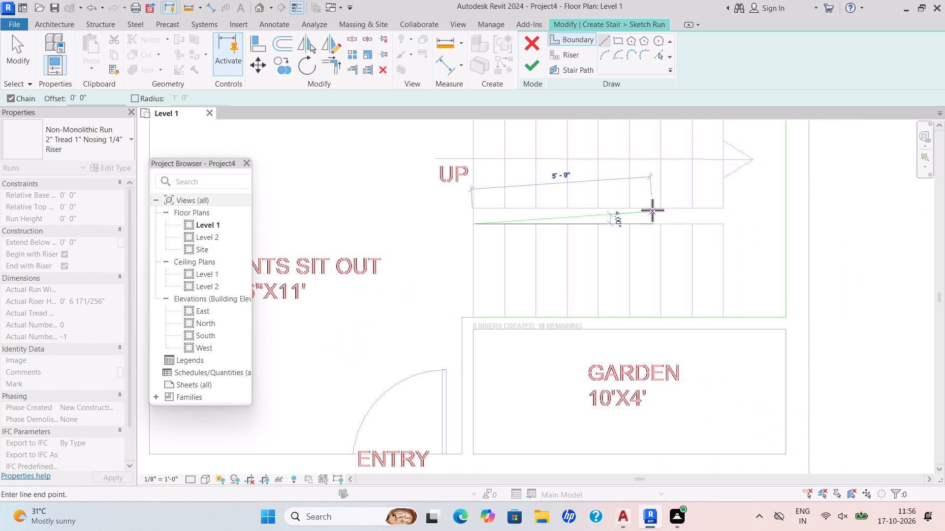
scroll(725, 229, "up", 3)
left_click(723, 223)
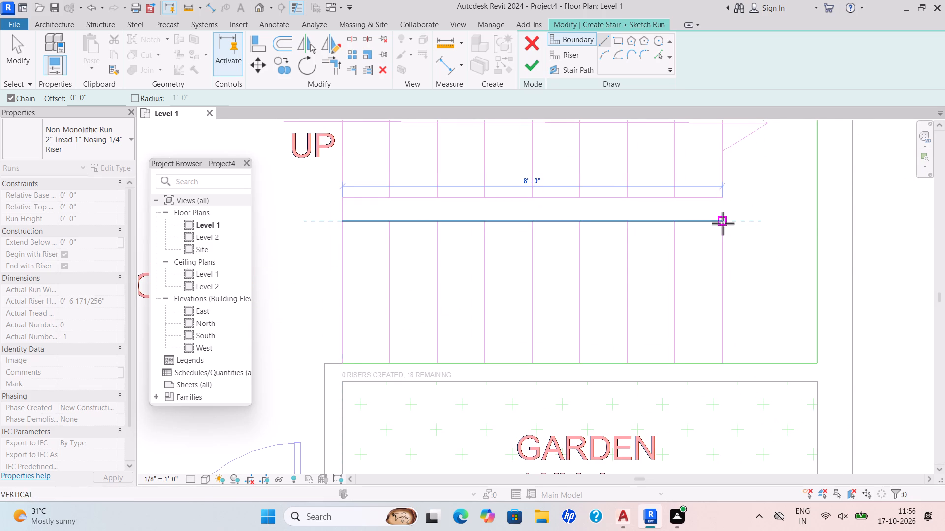
left_click(724, 197)
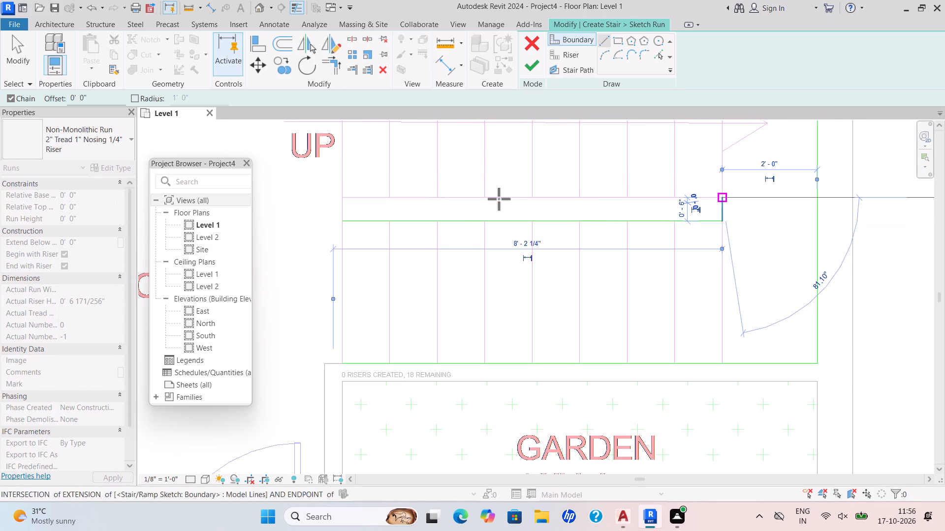
left_click(343, 197)
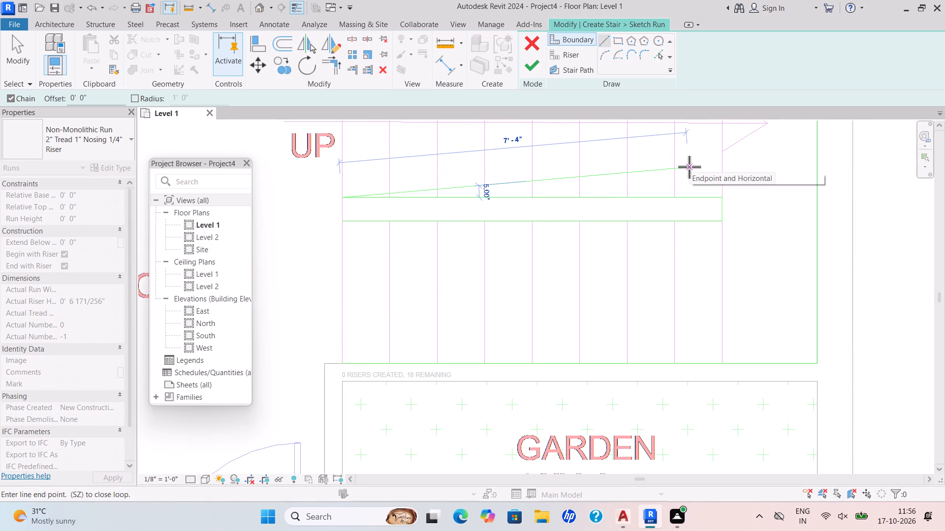
key("Escape")
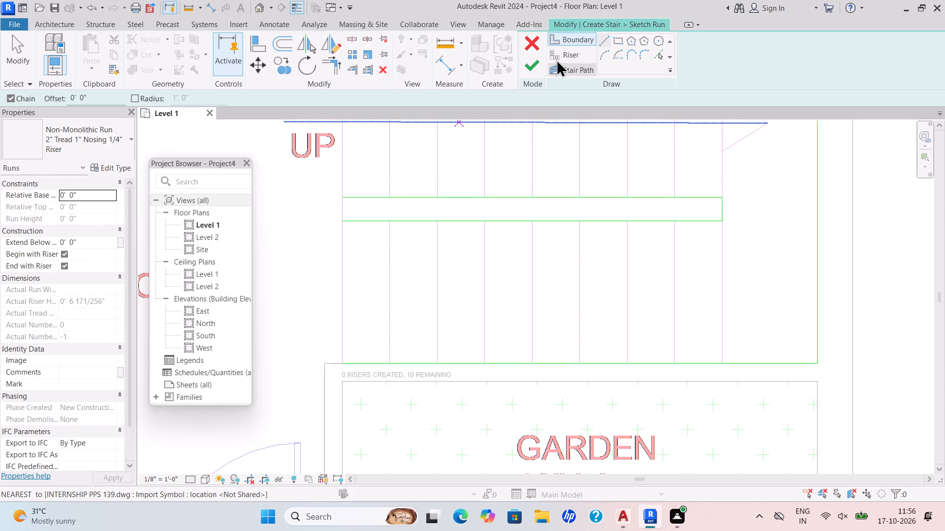
Sketch the first four 3' 0" riser lines of the UP flight over the plan's tread lines, starting at the sit out end.
double_click(558, 59)
left_click(605, 35)
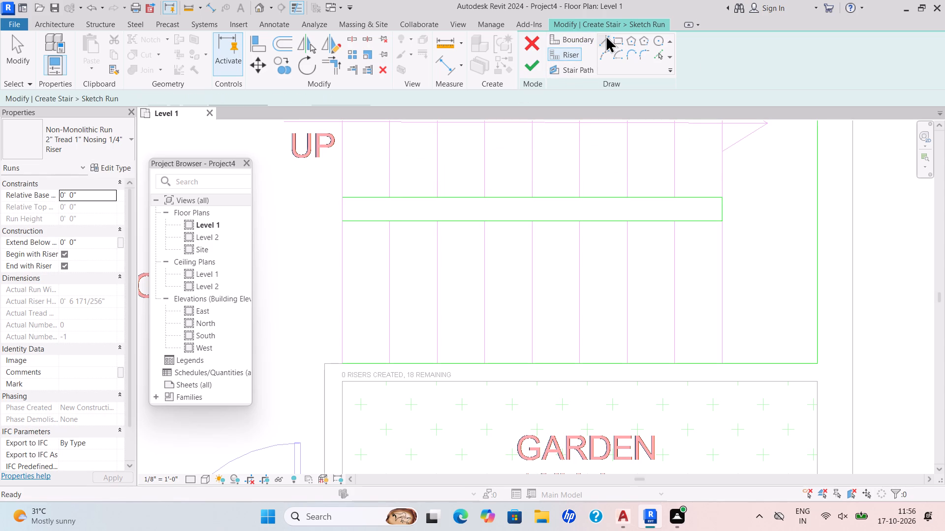
scroll(396, 183, "down", 2)
middle_click_drag(396, 183, 401, 231)
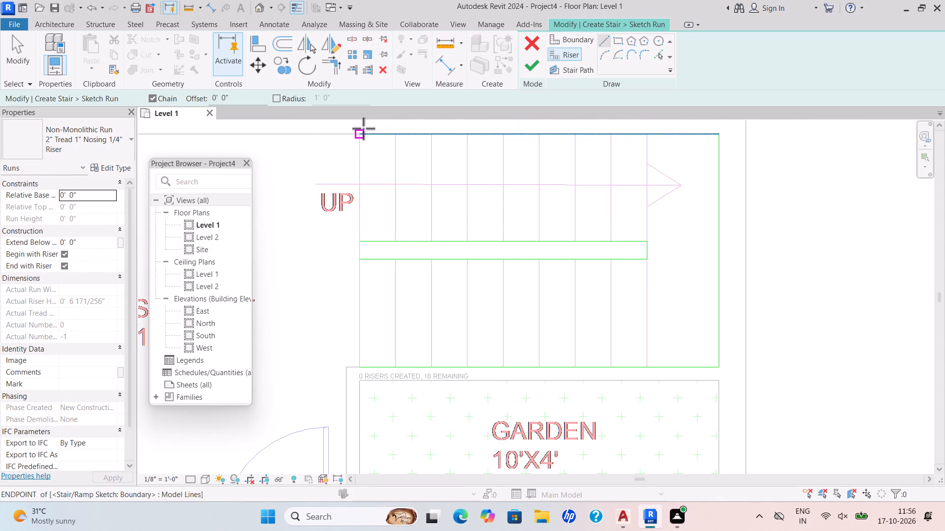
left_click_drag(361, 133, 366, 143)
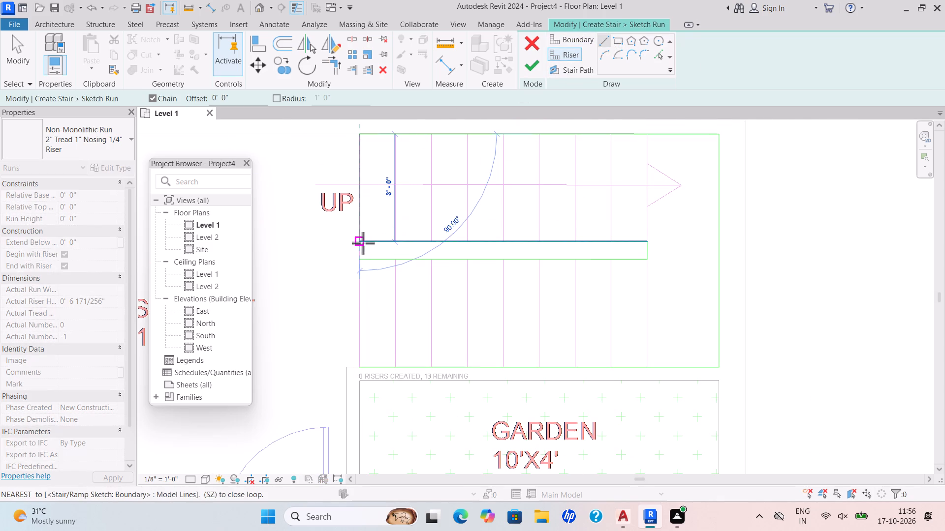
left_click(363, 243)
left_click(392, 134)
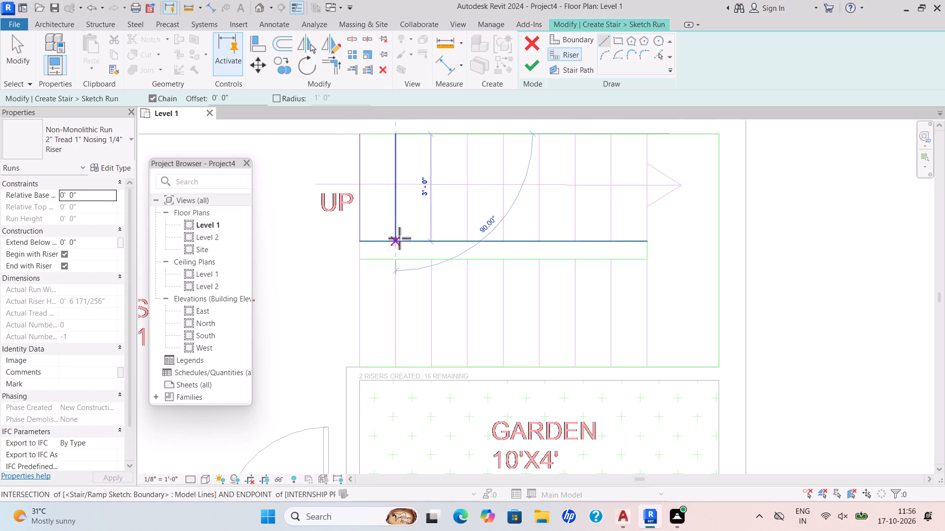
left_click(399, 238)
left_click(432, 134)
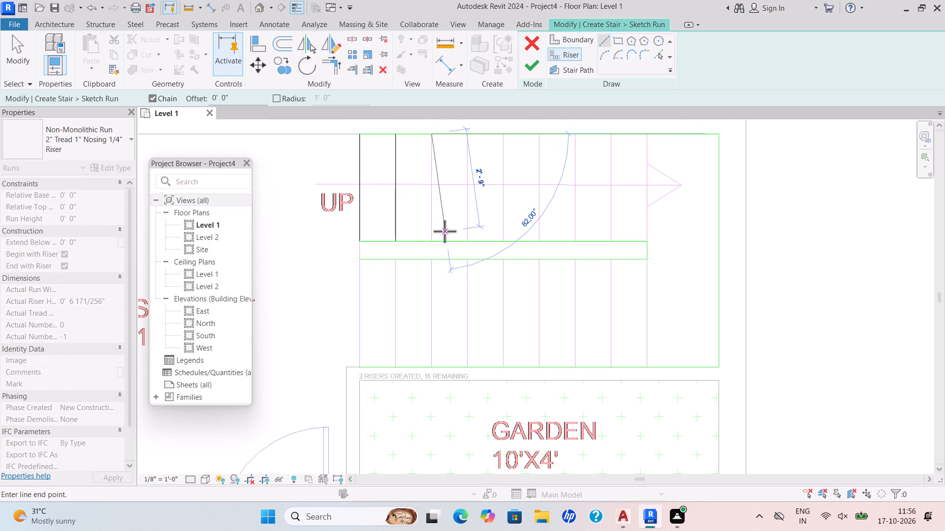
left_click(433, 242)
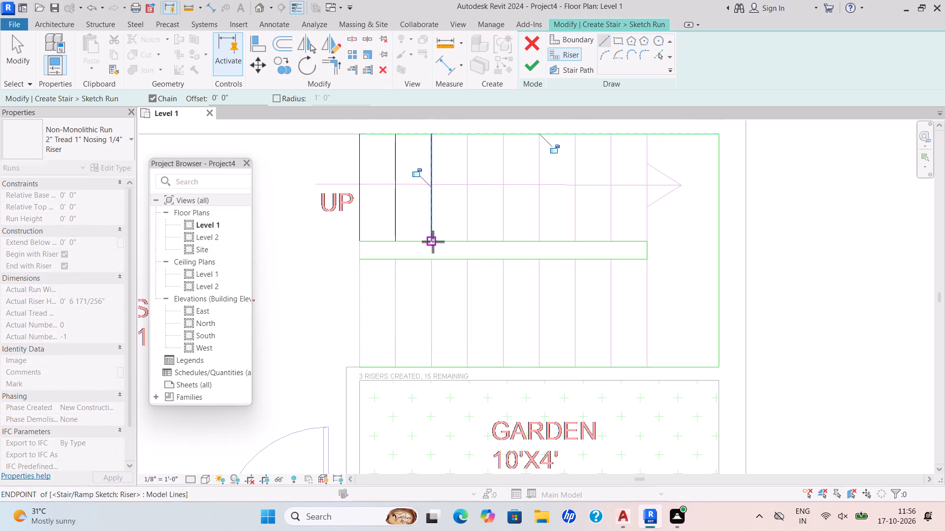
left_click_drag(469, 135, 470, 145)
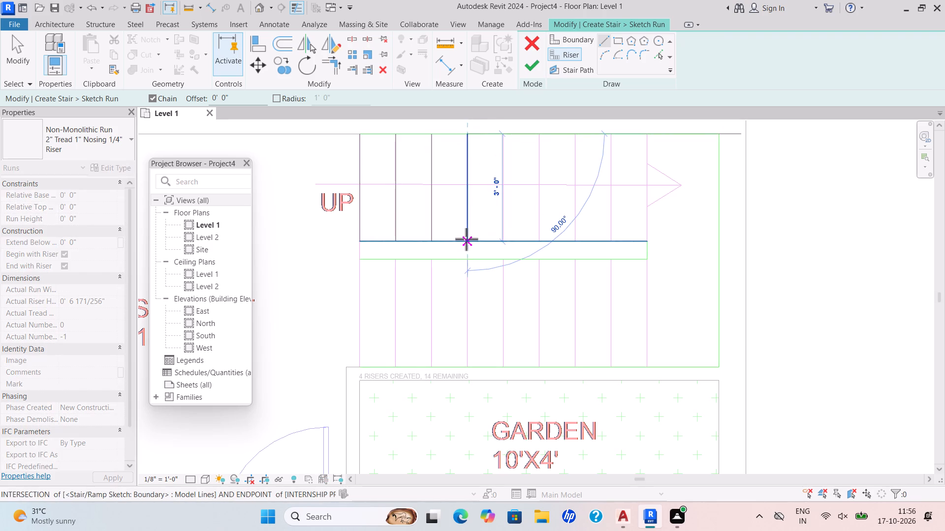
left_click(466, 239)
Sketch the remaining five riser lines of the UP flight over the plan's tread lines, up to the landing edge.
left_click_drag(506, 130, 505, 141)
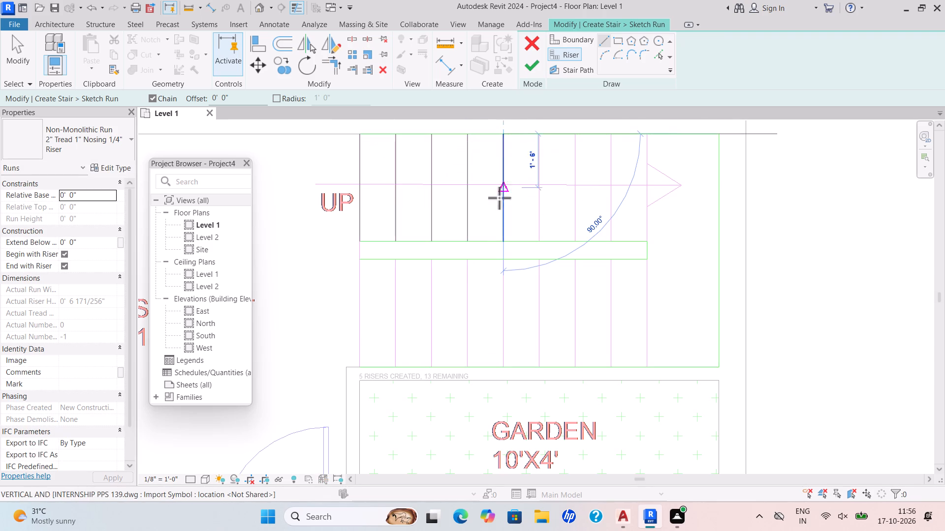
left_click(505, 236)
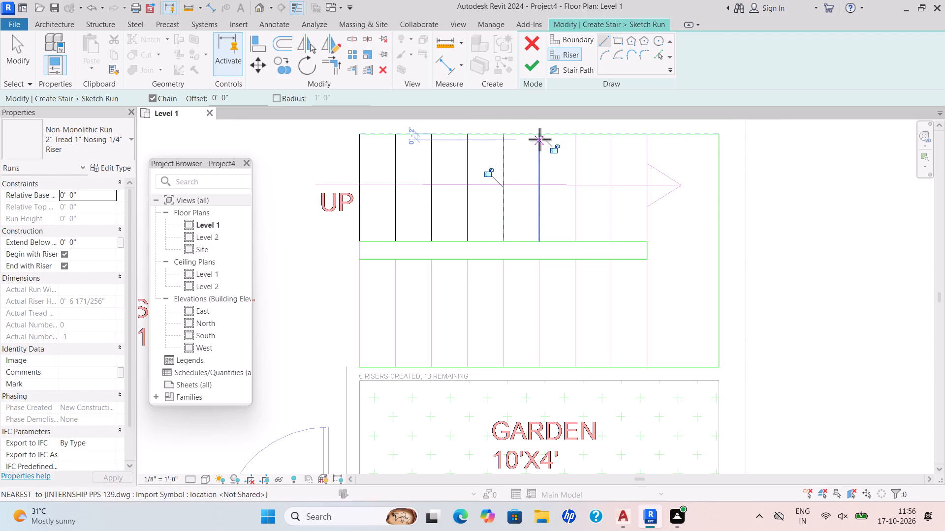
left_click_drag(539, 139, 537, 144)
left_click(542, 239)
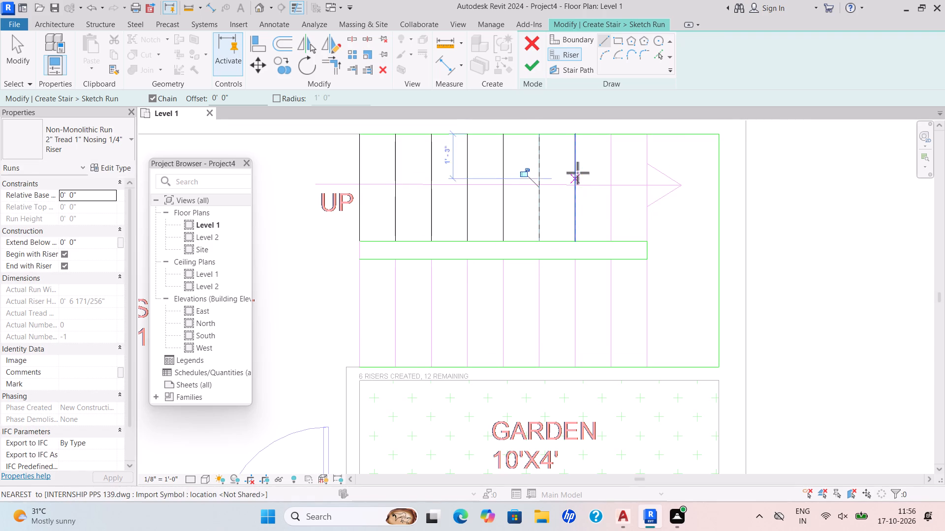
left_click_drag(575, 136, 575, 140)
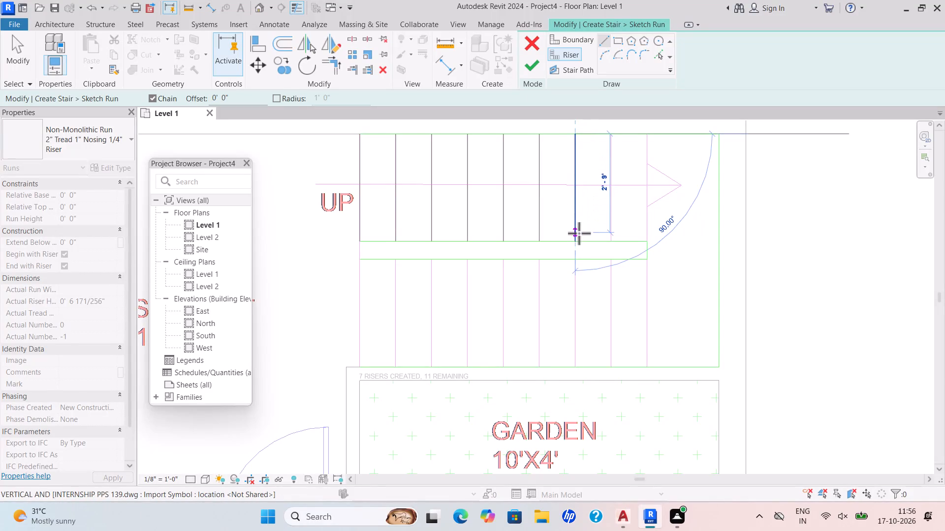
left_click(579, 237)
left_click_drag(614, 137, 614, 141)
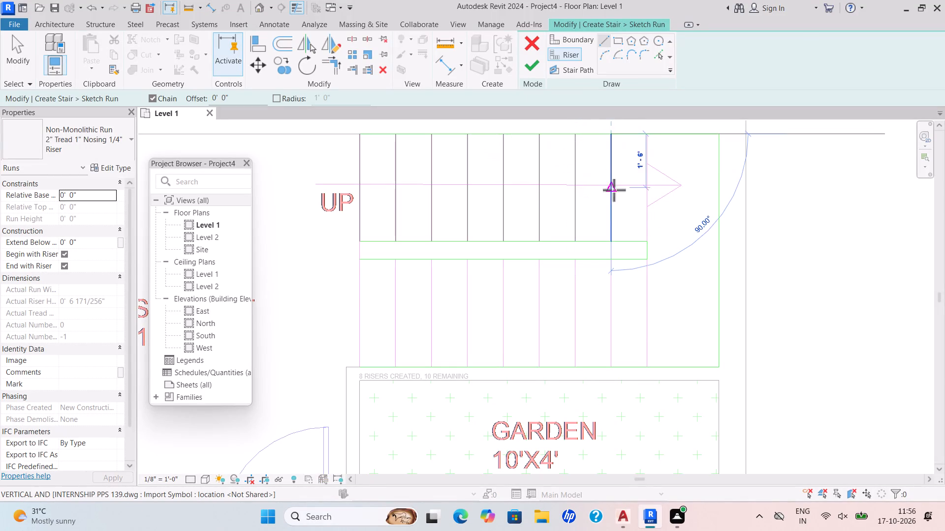
left_click(614, 236)
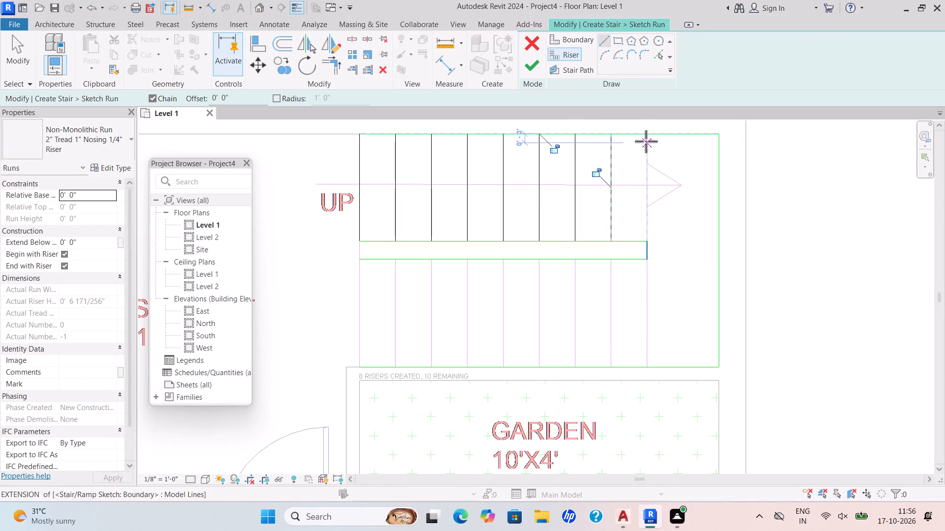
left_click_drag(647, 133, 647, 141)
left_click(649, 240)
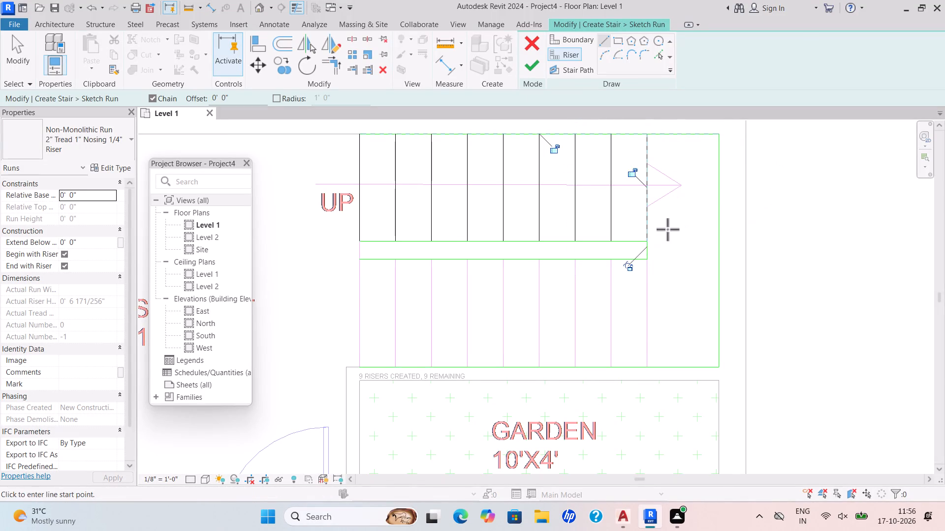
Sketch the first four 3' 0" riser lines of the garden-side flight, starting at its sit out end and following the plan's tread lines.
scroll(669, 230, "down", 2)
middle_click_drag(667, 229, 646, 165)
left_click(415, 189)
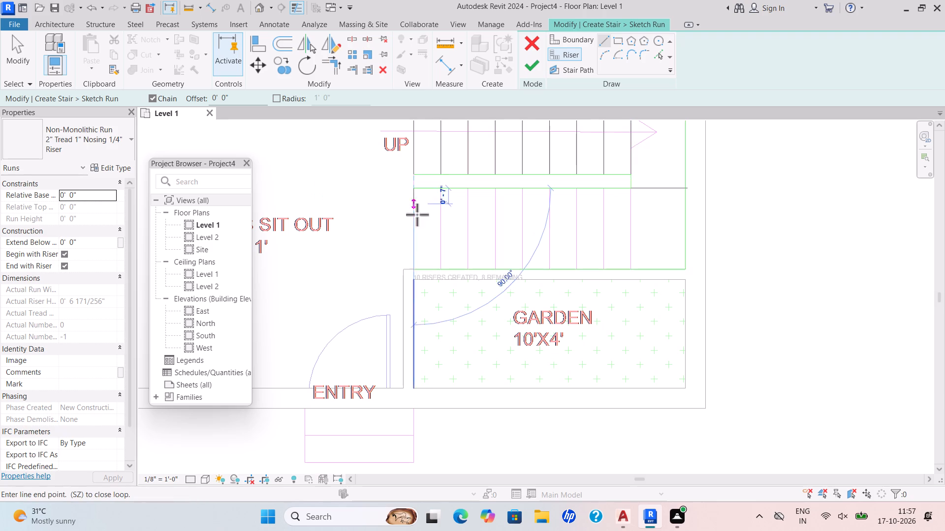
left_click(418, 270)
left_click_drag(443, 190, 442, 190)
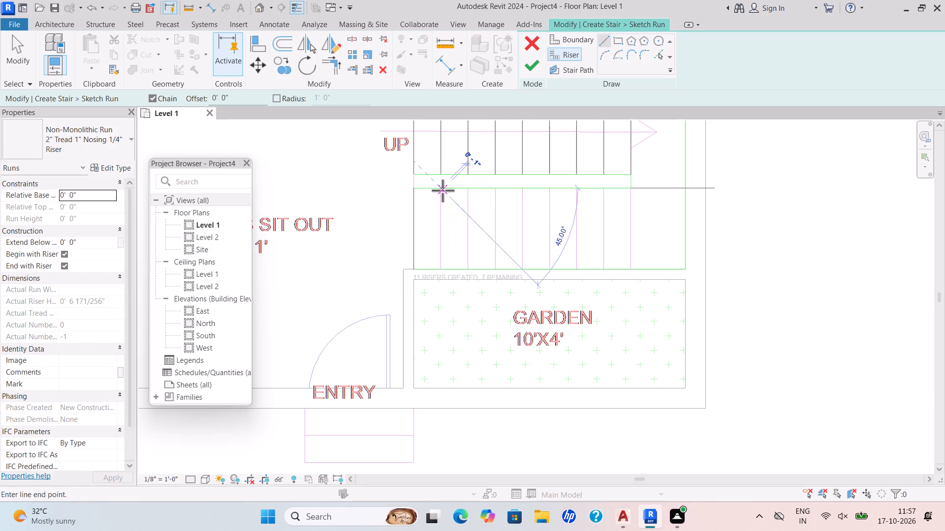
left_click_drag(442, 190, 443, 197)
left_click(441, 271)
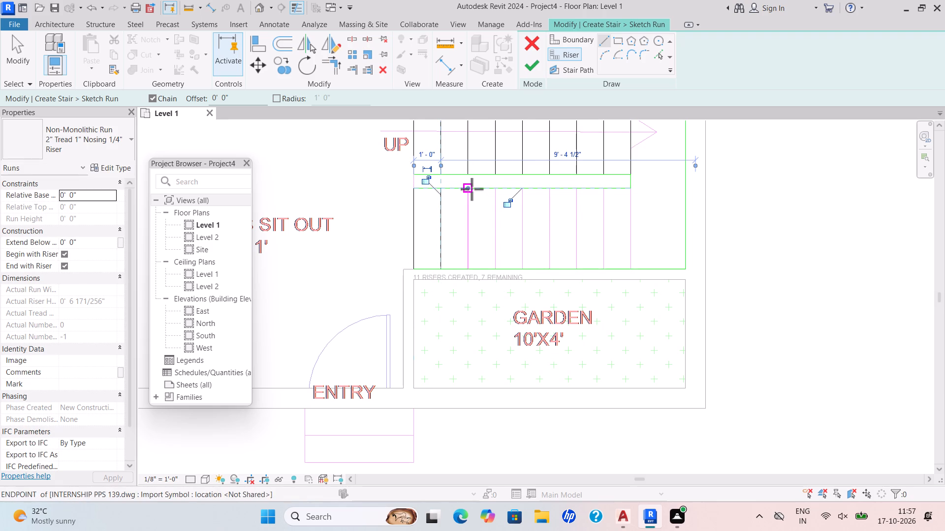
left_click_drag(471, 188, 471, 198)
left_click(469, 268)
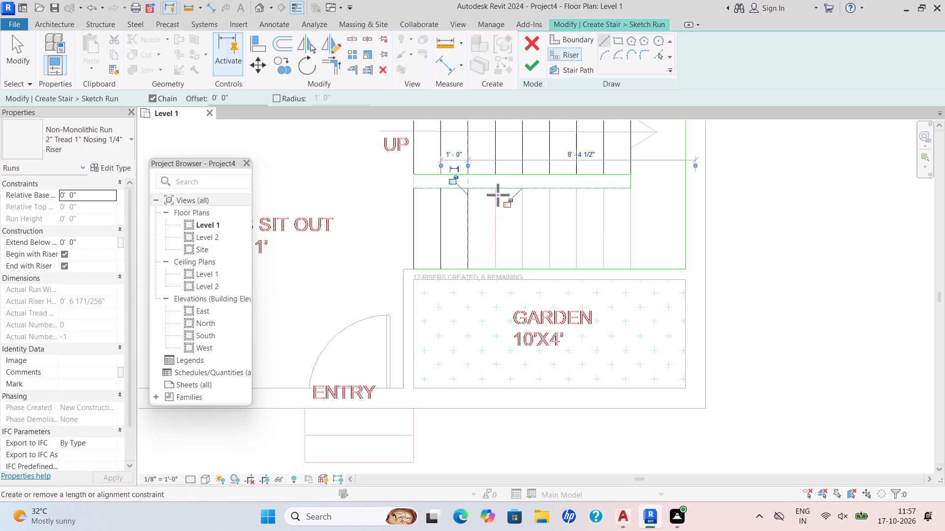
left_click(497, 190)
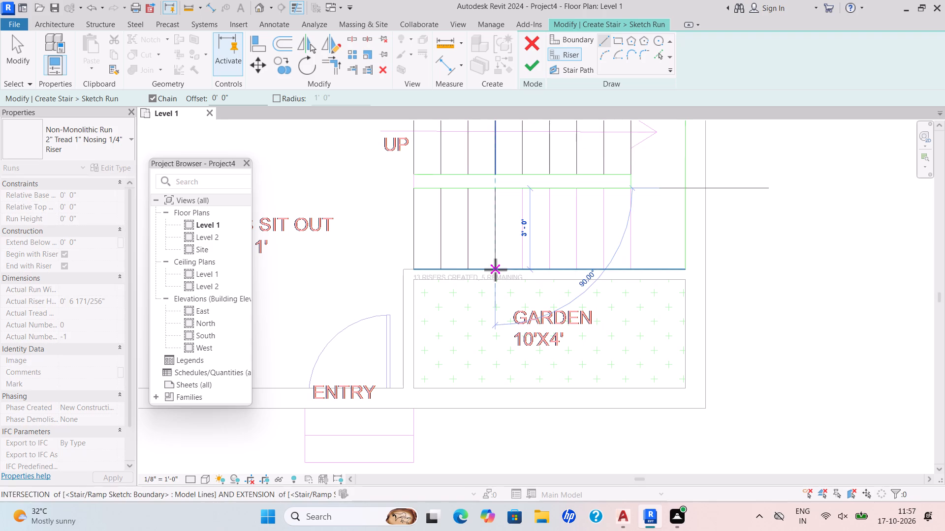
left_click(495, 269)
Sketch the remaining five riser lines of the garden-side flight over the plan's tread lines, up to the landing edge.
scroll(528, 194, "up", 6)
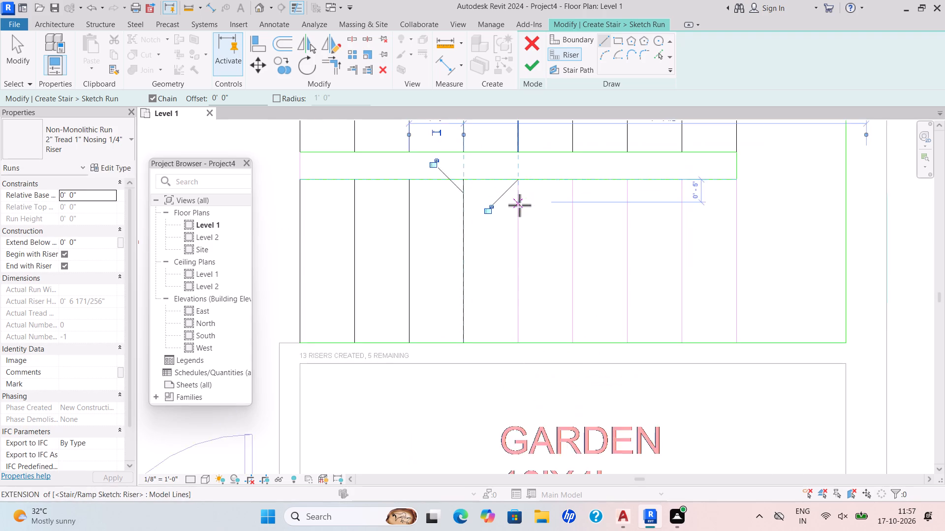
left_click_drag(520, 176, 520, 182)
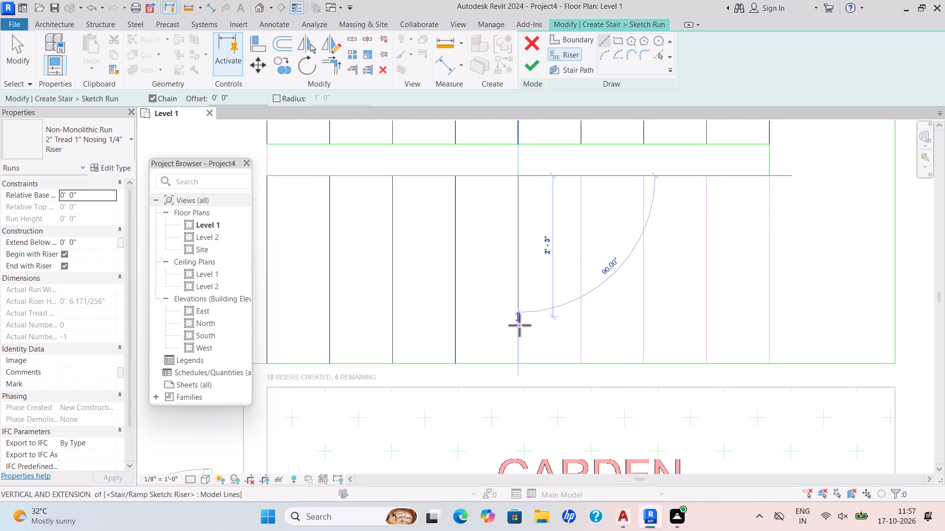
left_click(520, 362)
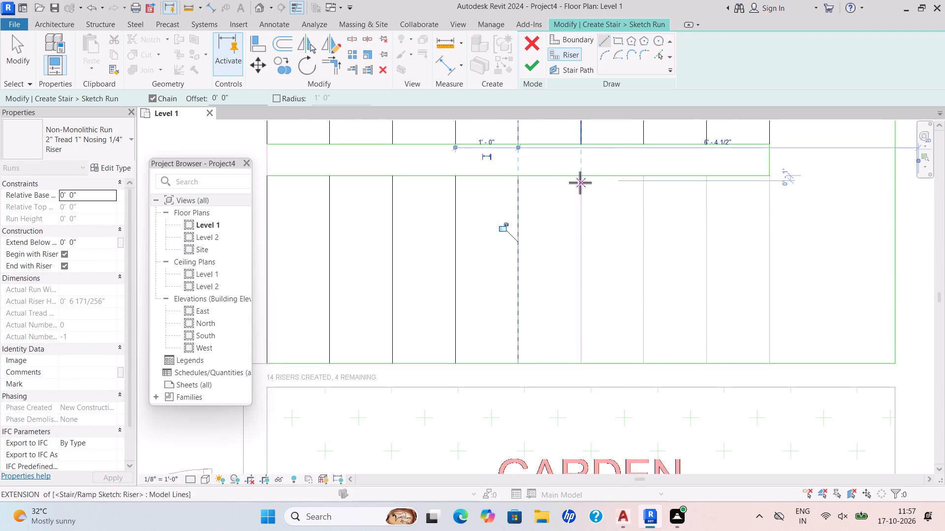
left_click_drag(580, 178, 580, 211)
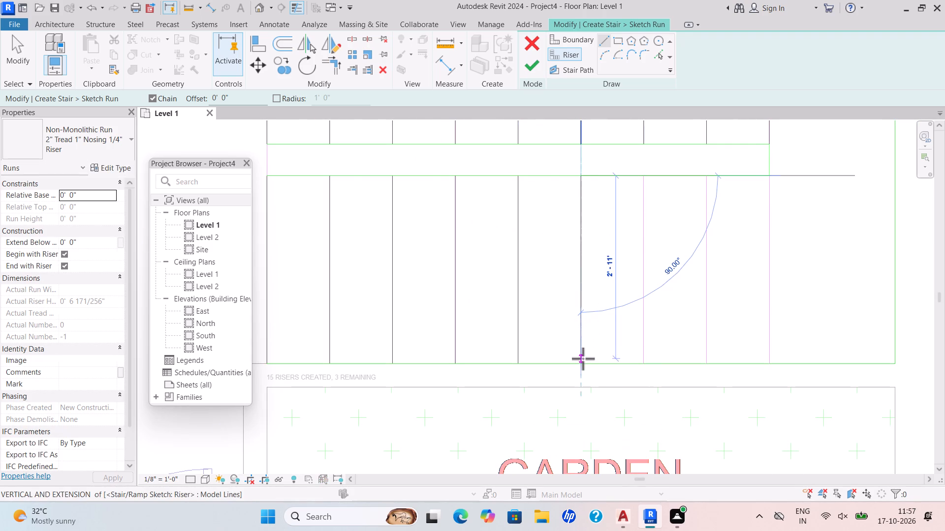
left_click(583, 359)
left_click_drag(644, 179, 644, 195)
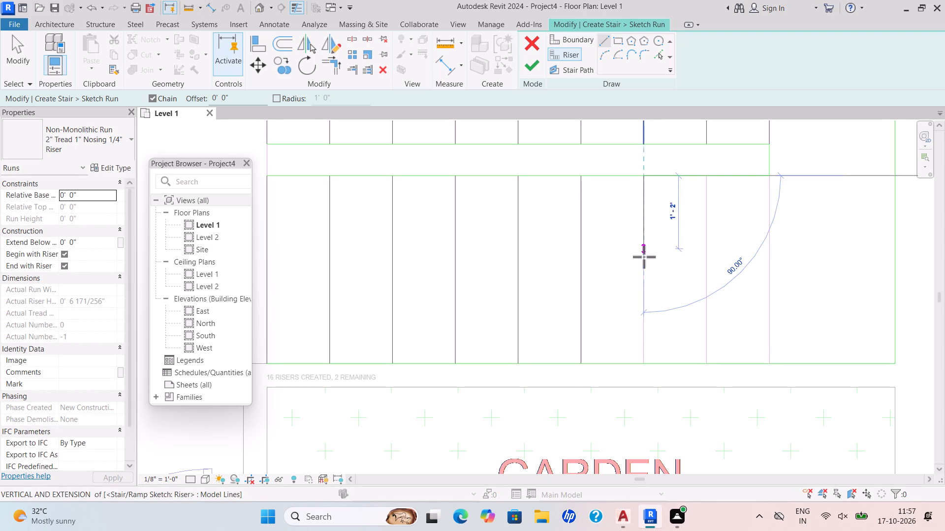
left_click(646, 360)
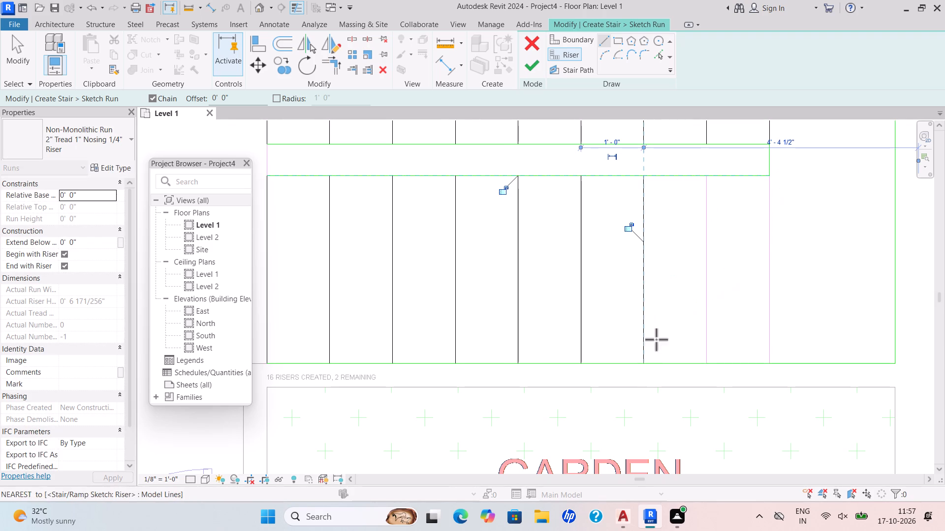
middle_click_drag(687, 295, 610, 308)
scroll(632, 303, "down", 1)
left_click(627, 202)
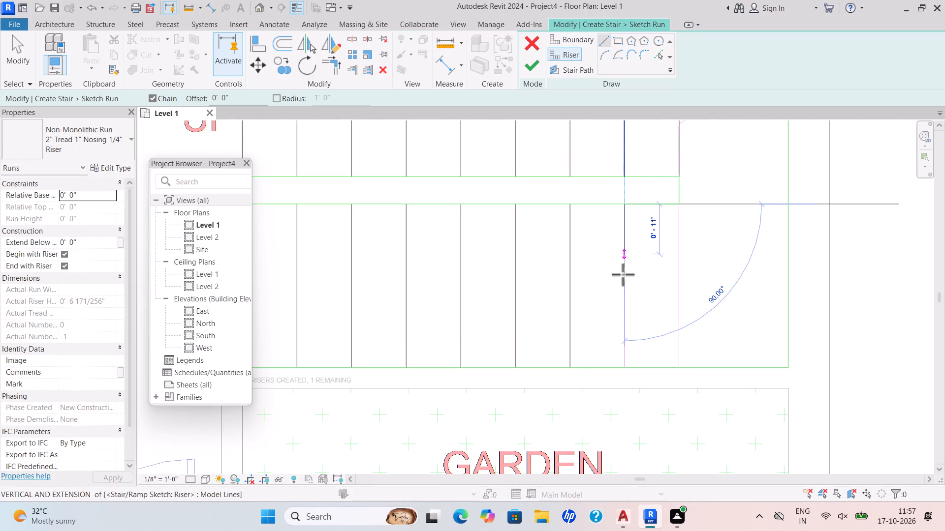
left_click(628, 367)
left_click_drag(678, 202, 679, 214)
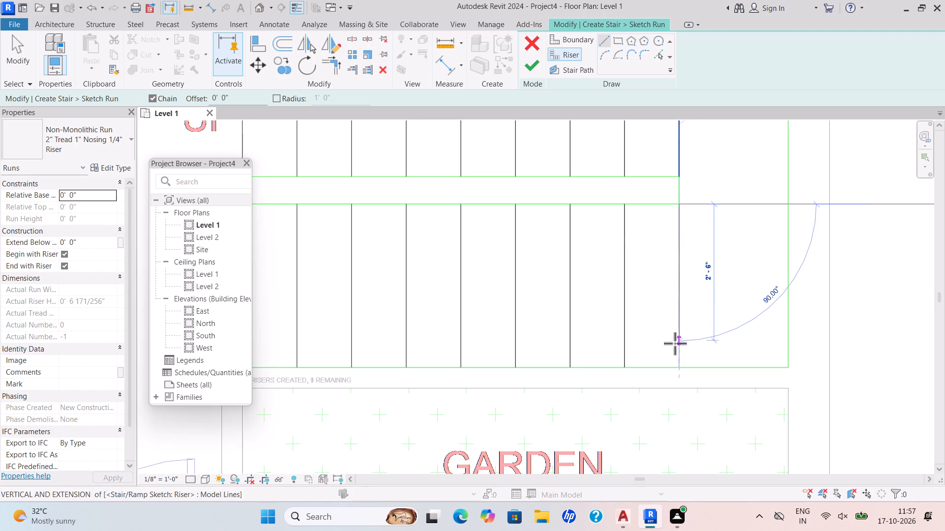
left_click(679, 367)
Sketch the stair path about 9' 1" along the UP flight, 3' 10" across the landing and back along the garden-side flight, and finish the stair.
triple_click(569, 66)
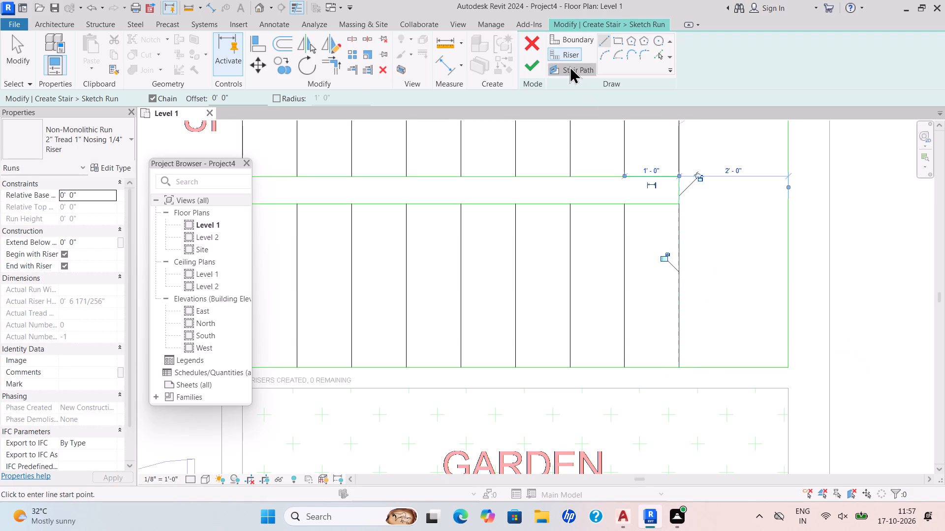
double_click(606, 35)
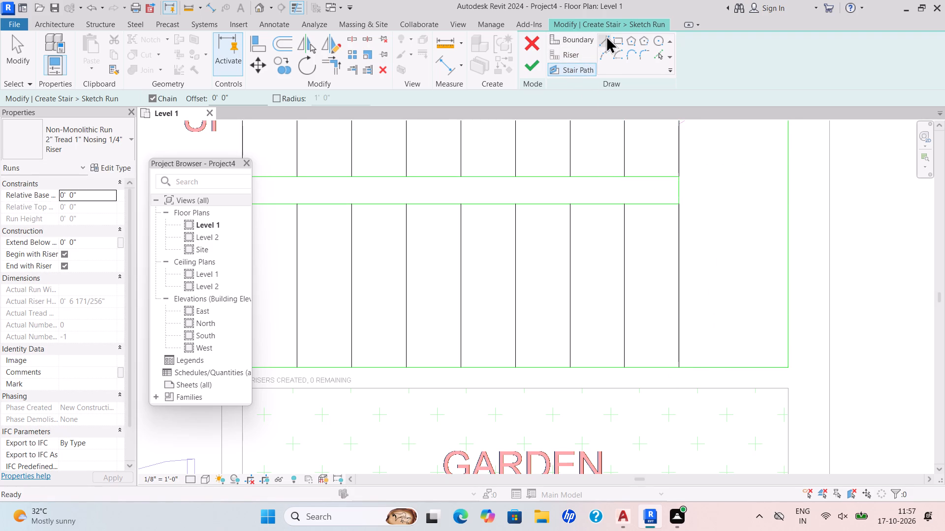
scroll(595, 207, "down", 6)
scroll(453, 239, "down", 3)
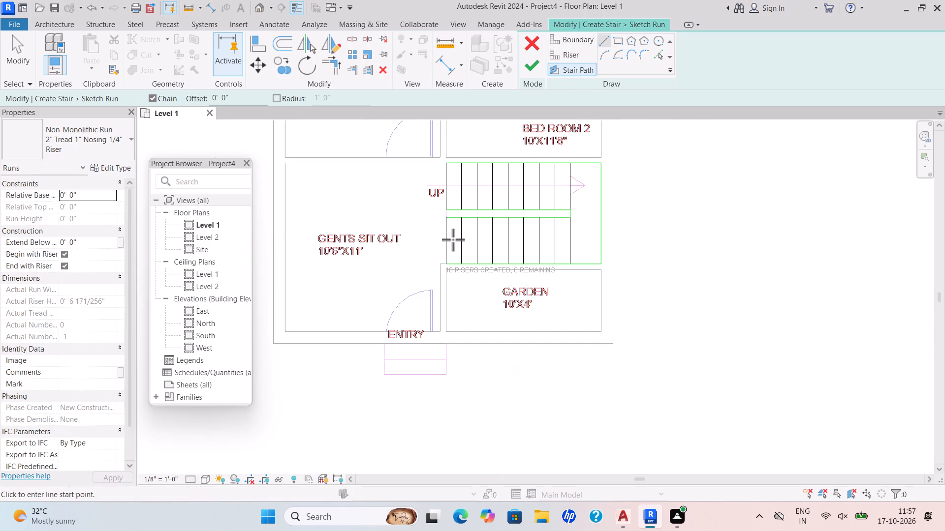
left_click(447, 186)
scroll(578, 191, "up", 4)
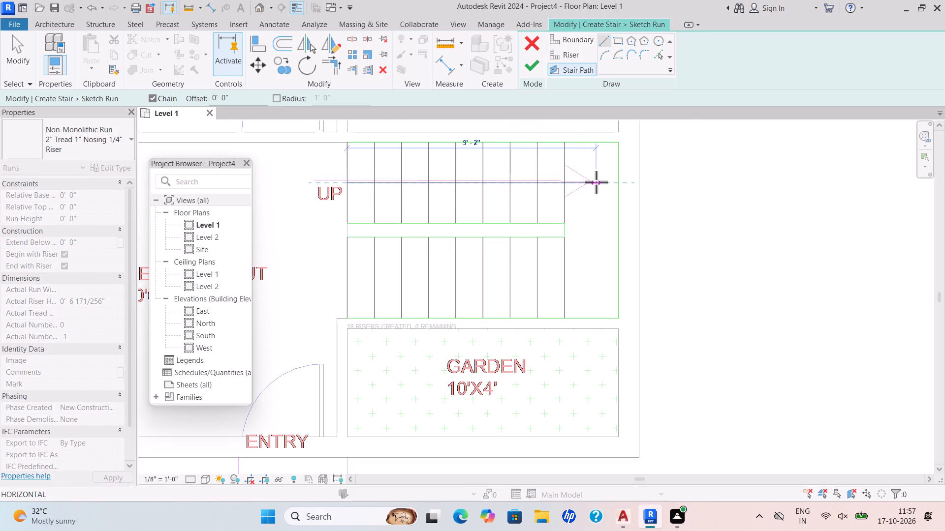
left_click(594, 184)
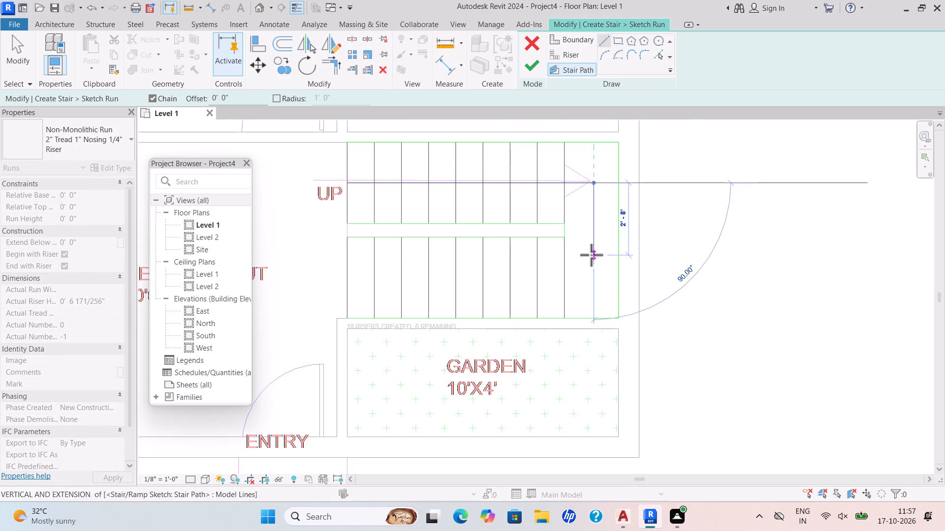
scroll(594, 280, "up", 3)
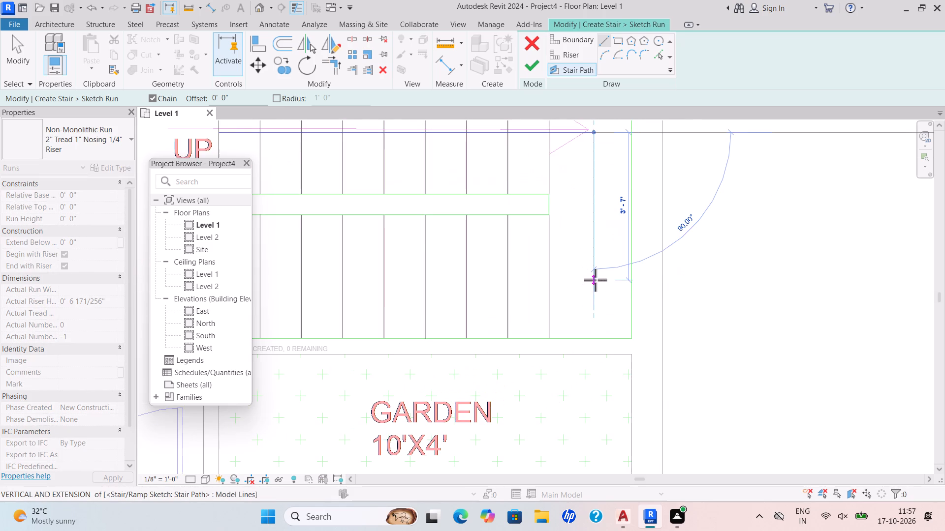
scroll(597, 281, "down", 3)
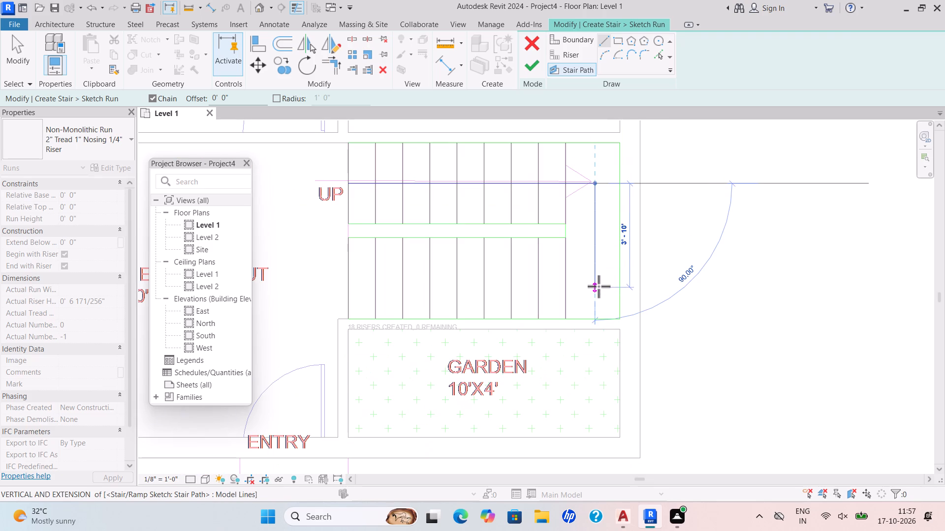
left_click(598, 286)
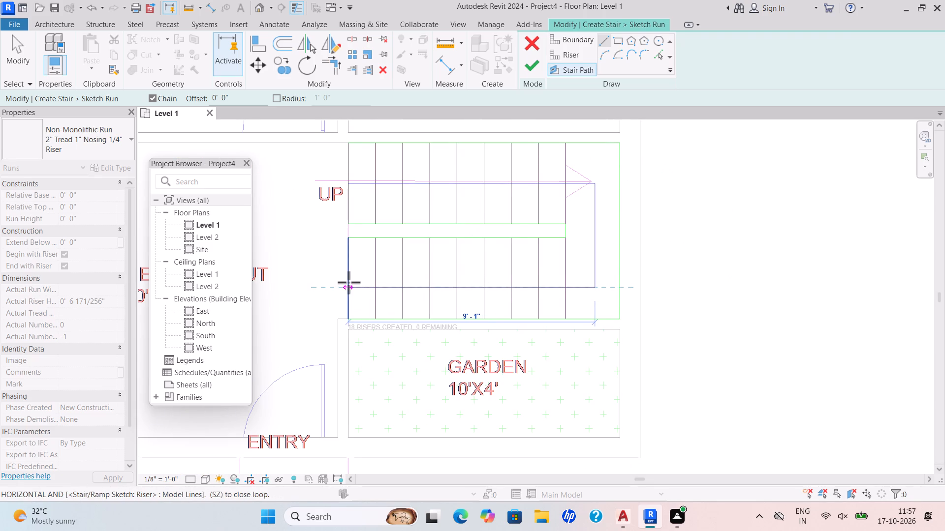
left_click(348, 287)
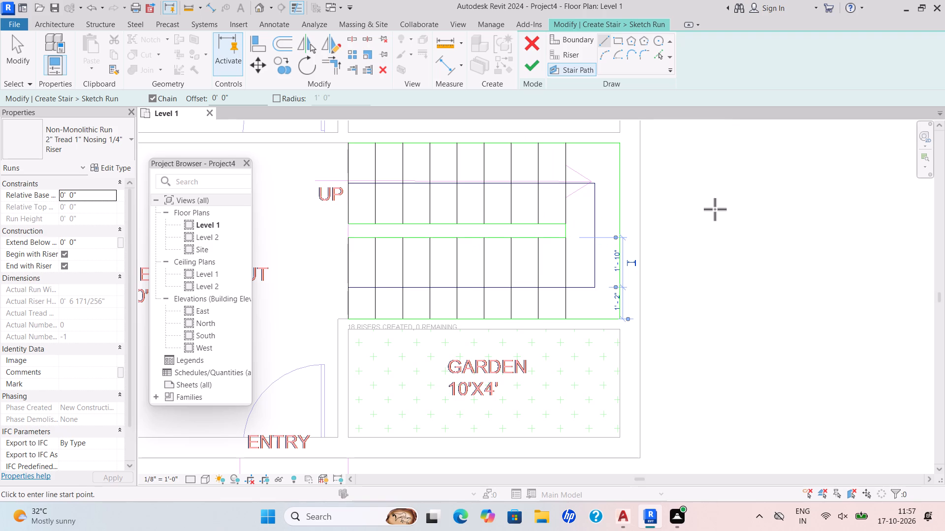
left_click(524, 64)
scroll(546, 148, "up", 2)
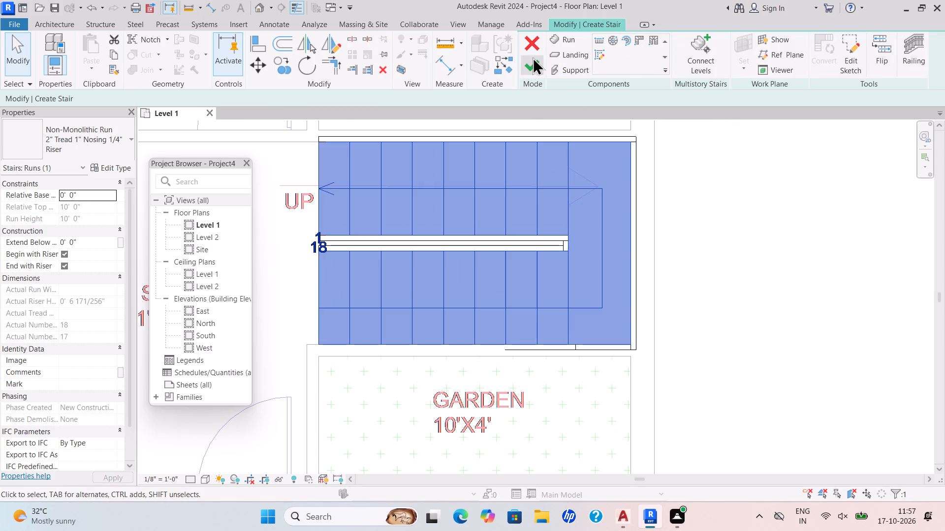
left_click(533, 60)
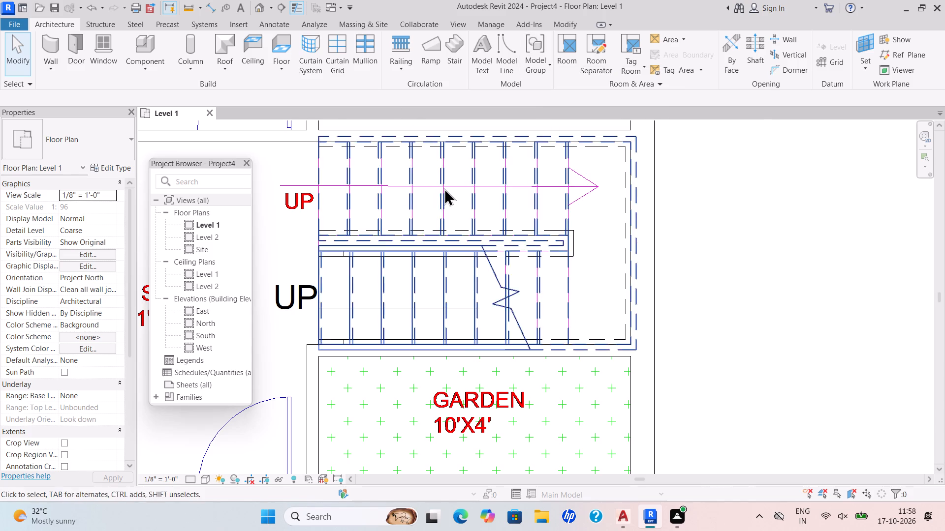
Open the default 3D view of the house and set its visual style to Shaded.
scroll(450, 184, "down", 4)
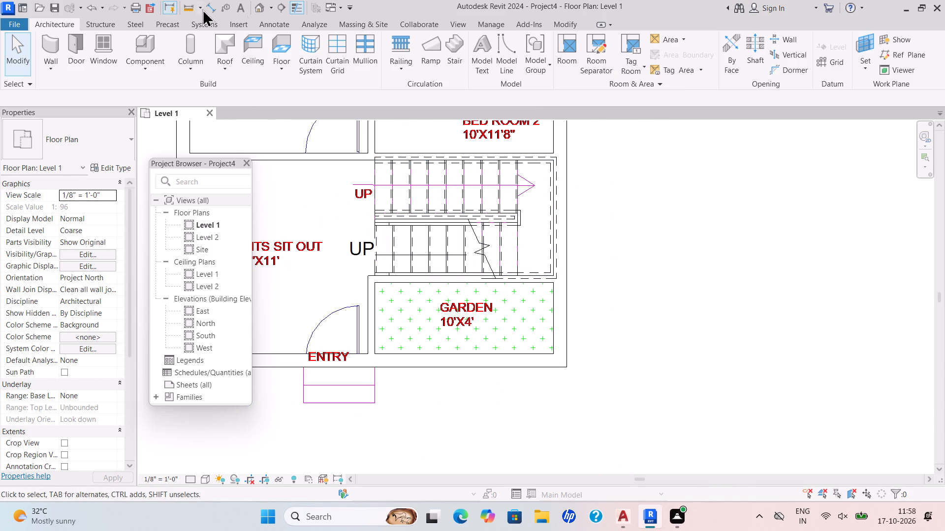
left_click(262, 5)
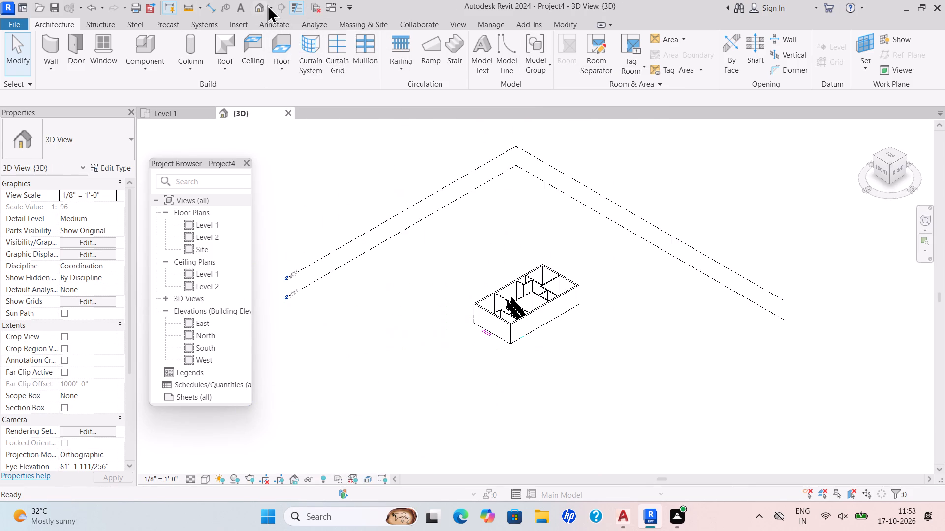
scroll(572, 312, "up", 12)
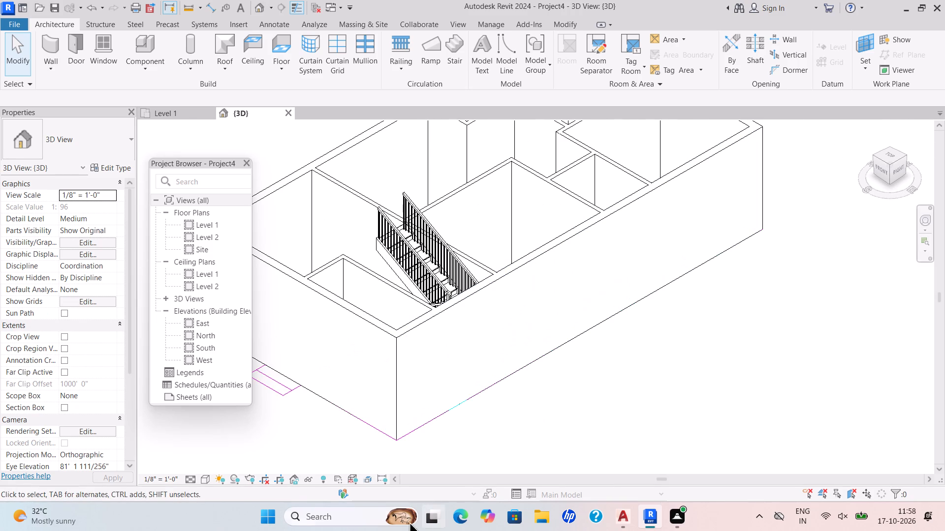
left_click(202, 472)
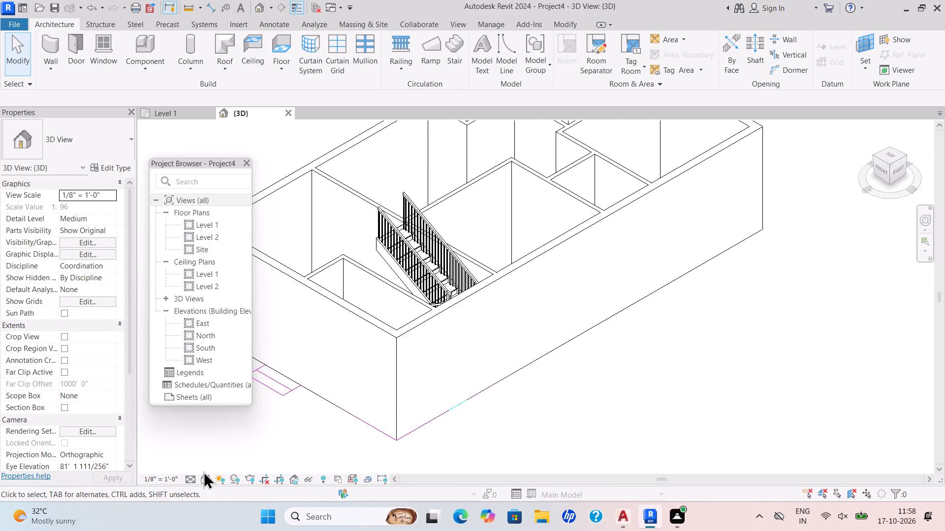
left_click(205, 476)
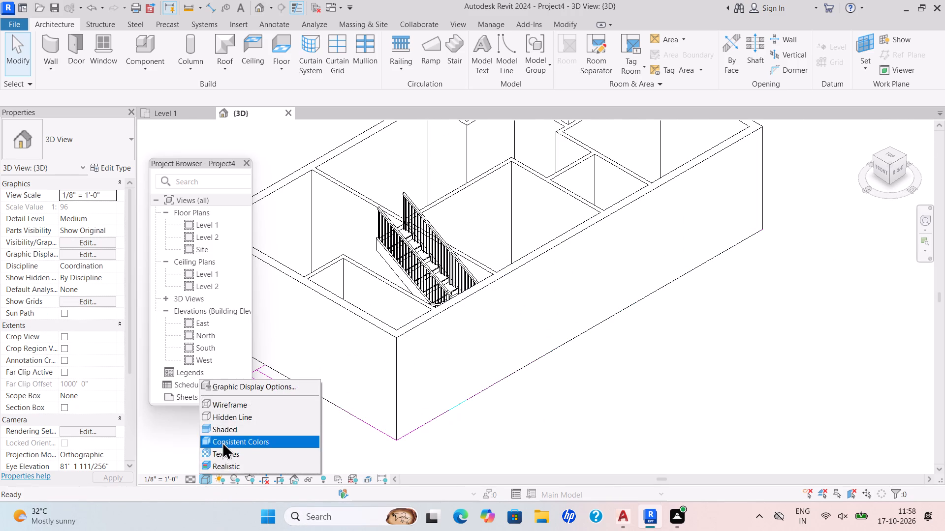
left_click(228, 433)
Examine the new staircase, its railings and the surrounding walls in the shaded 3D model.
scroll(443, 312, "down", 8)
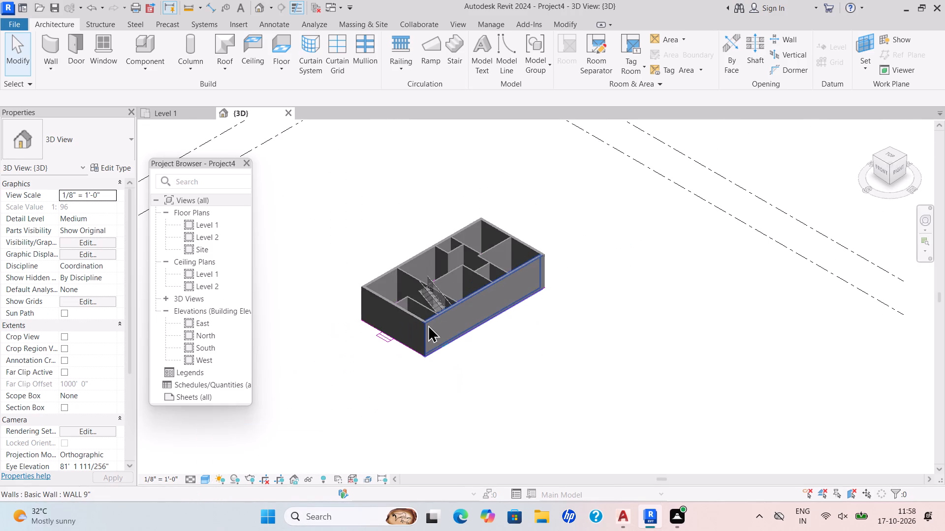
scroll(428, 324, "up", 5)
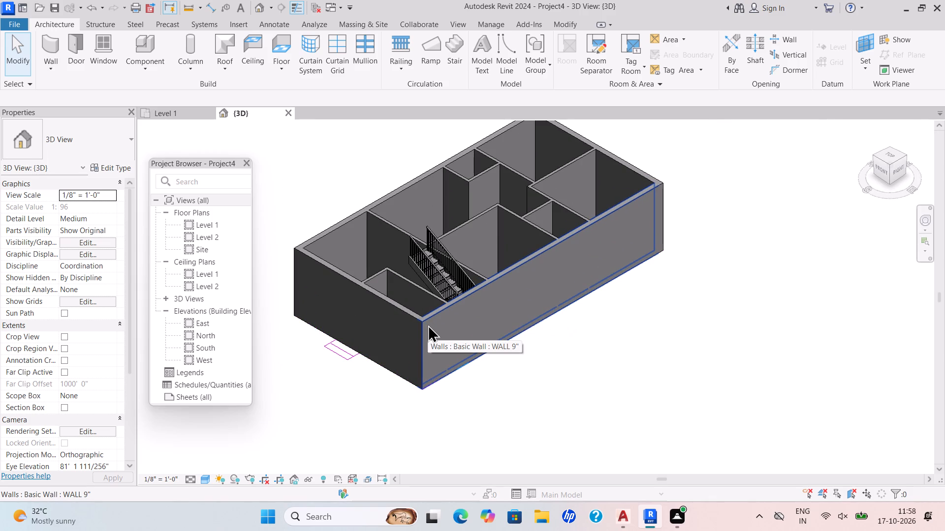
scroll(428, 324, "down", 2)
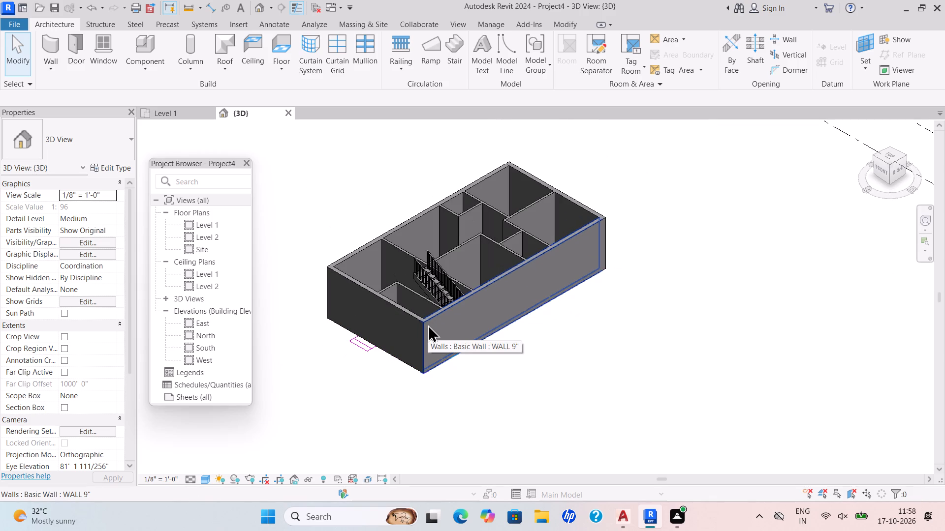
scroll(447, 254, "up", 11)
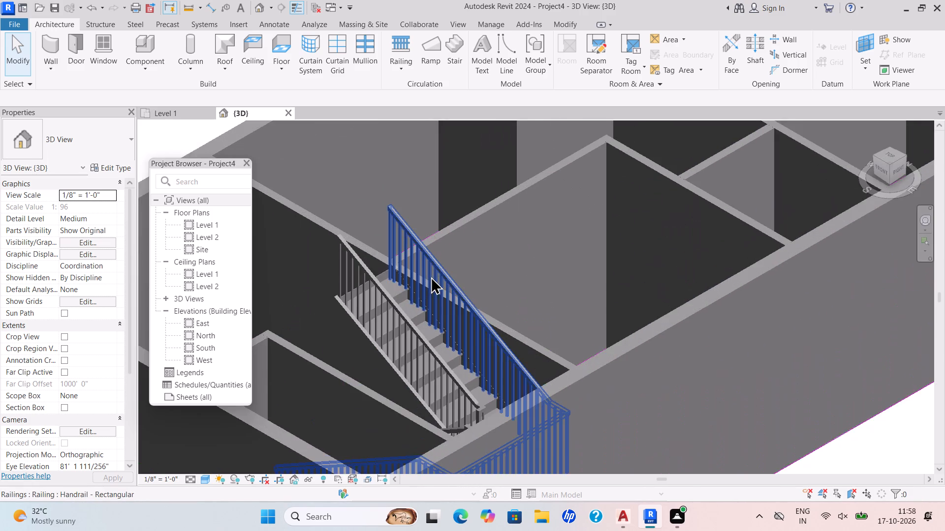
scroll(431, 278, "up", 1)
scroll(439, 282, "down", 5)
middle_click_drag(440, 281, 483, 262)
scroll(494, 259, "down", 6)
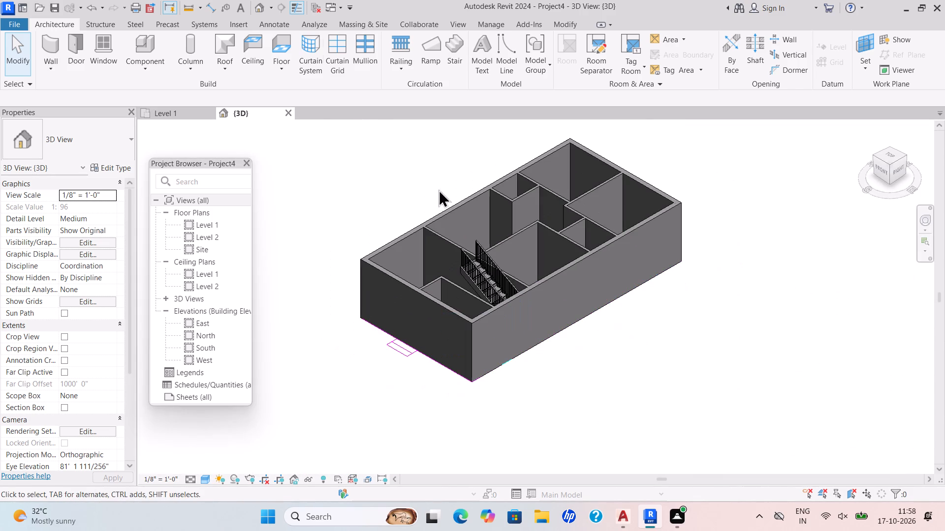
Return to the Level 1 floor plan and set its visual style to Wireframe.
left_click(191, 109)
scroll(415, 213, "down", 5)
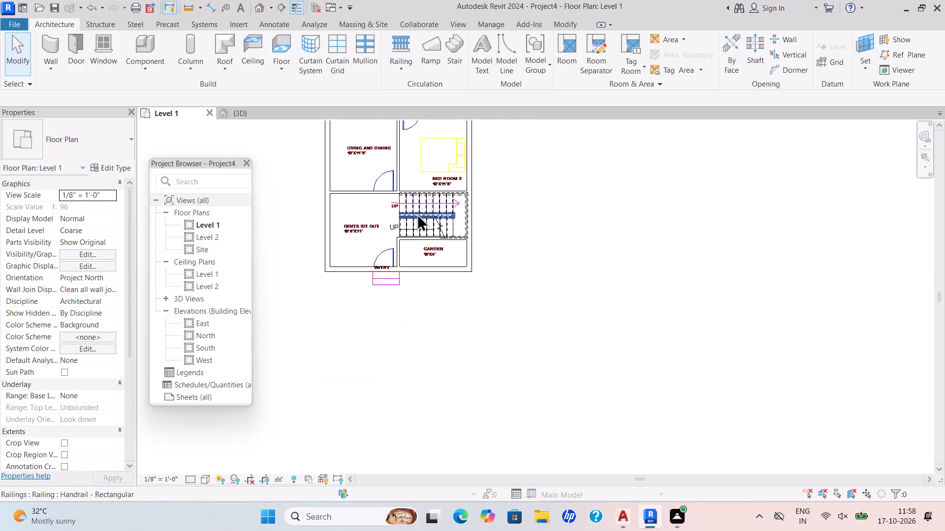
scroll(417, 213, "down", 3)
middle_click_drag(417, 213, 425, 229)
left_click(204, 478)
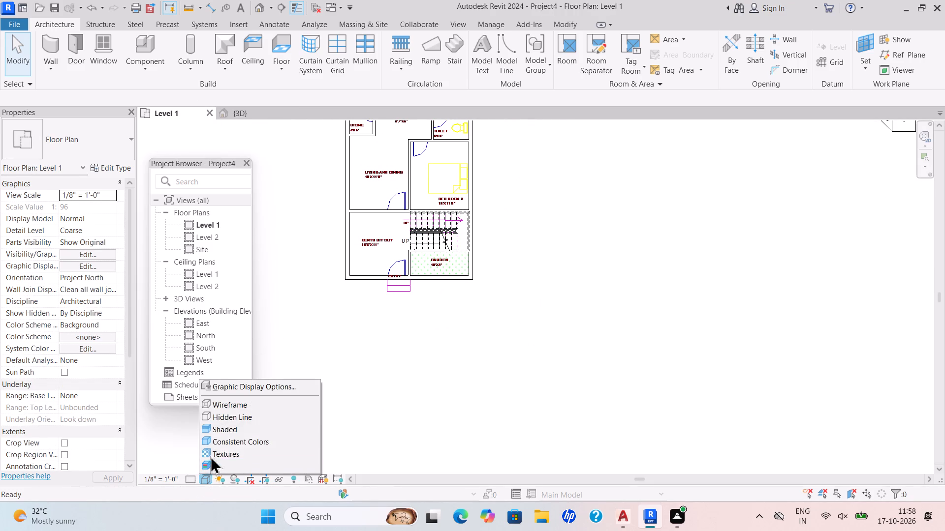
scroll(235, 439, "up", 6)
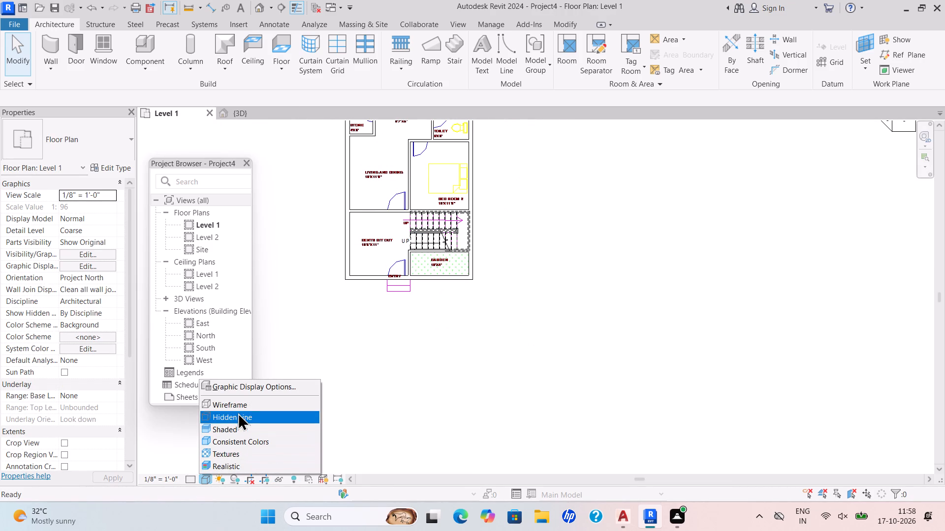
left_click(238, 408)
Start the Window tool near the gents sit out and browse to the SHUBHAM CITY folder for loading a family.
scroll(372, 261, "up", 6)
middle_click_drag(371, 254, 372, 278)
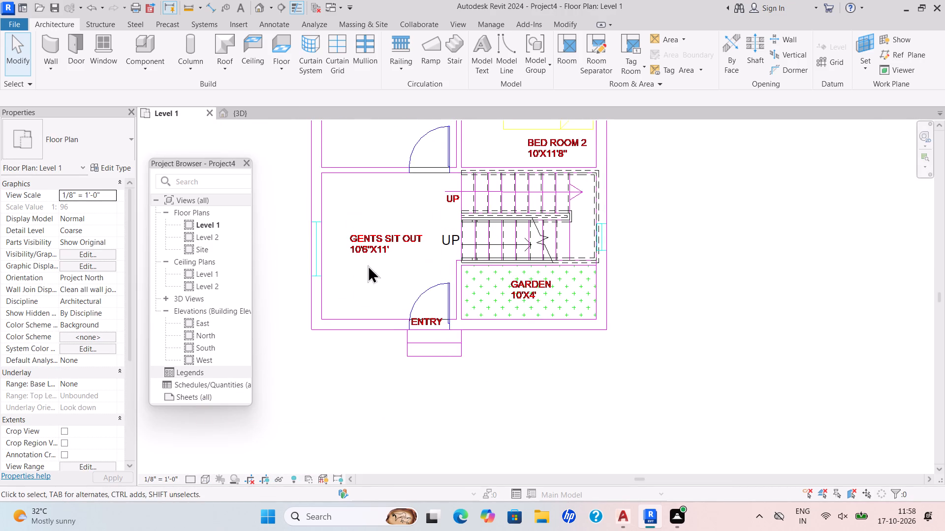
scroll(324, 242, "up", 5)
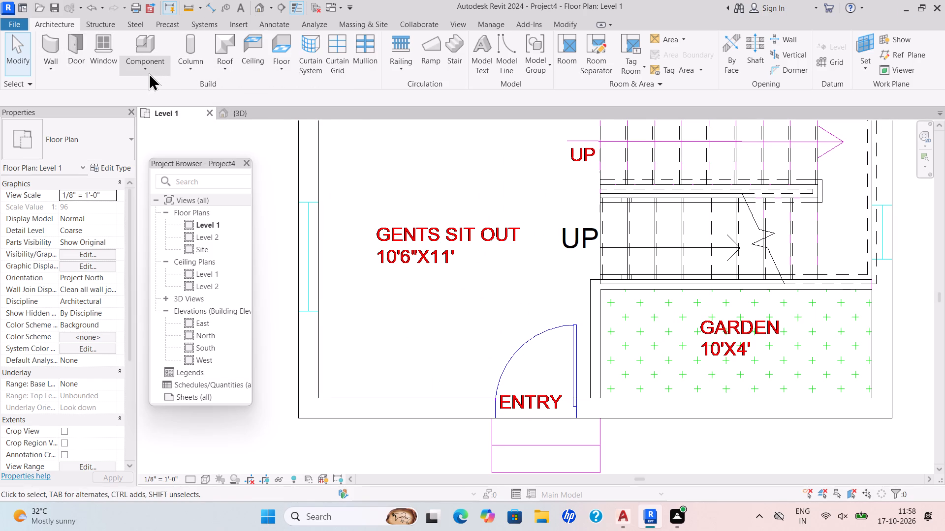
left_click(103, 65)
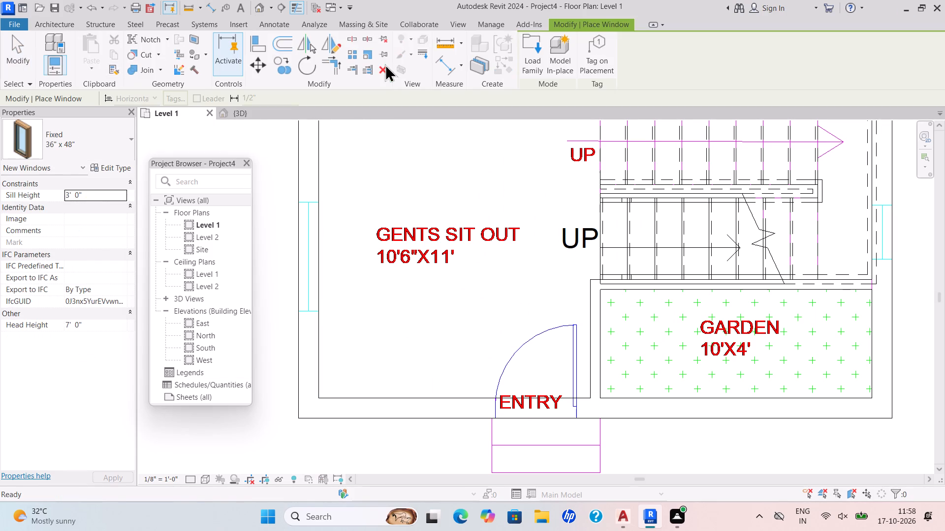
double_click(529, 68)
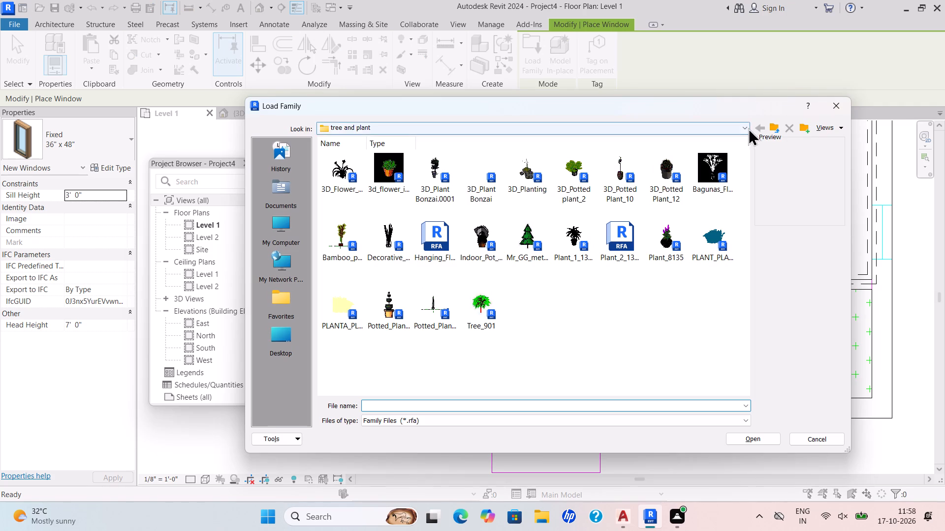
left_click(747, 128)
left_click(445, 201)
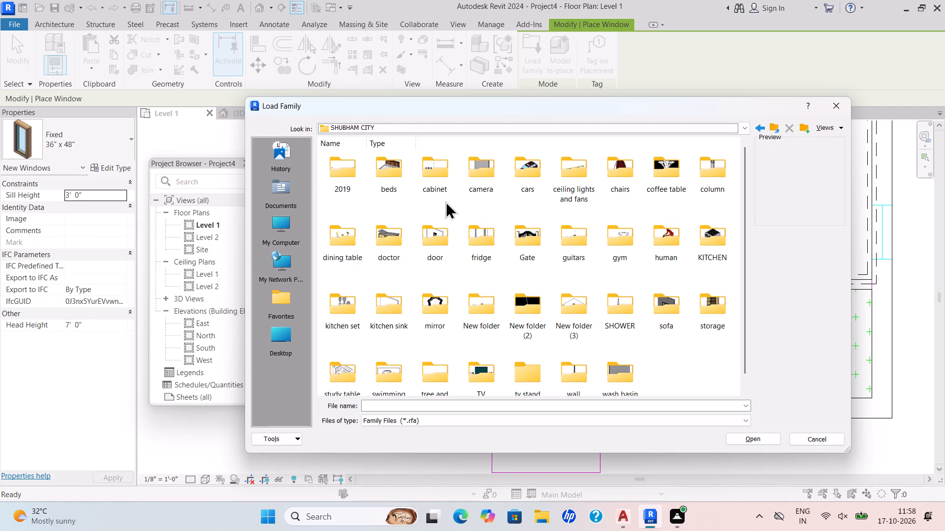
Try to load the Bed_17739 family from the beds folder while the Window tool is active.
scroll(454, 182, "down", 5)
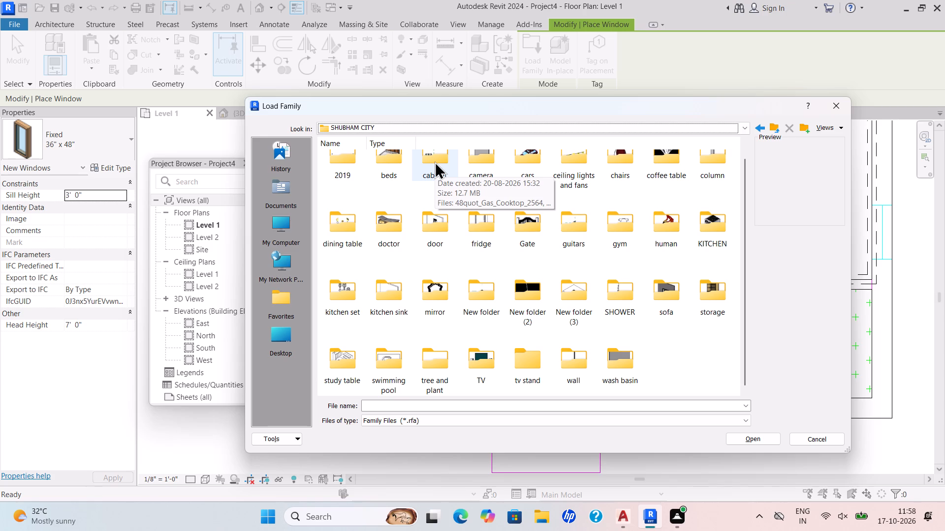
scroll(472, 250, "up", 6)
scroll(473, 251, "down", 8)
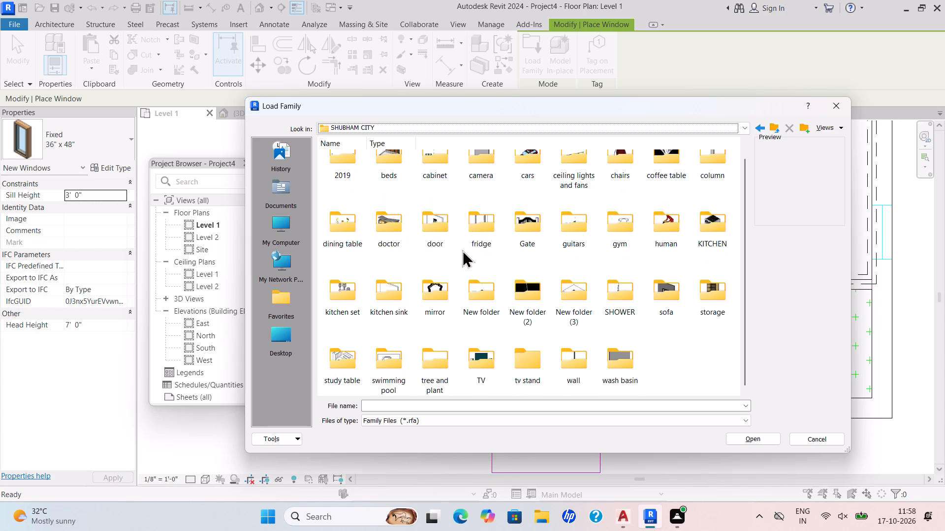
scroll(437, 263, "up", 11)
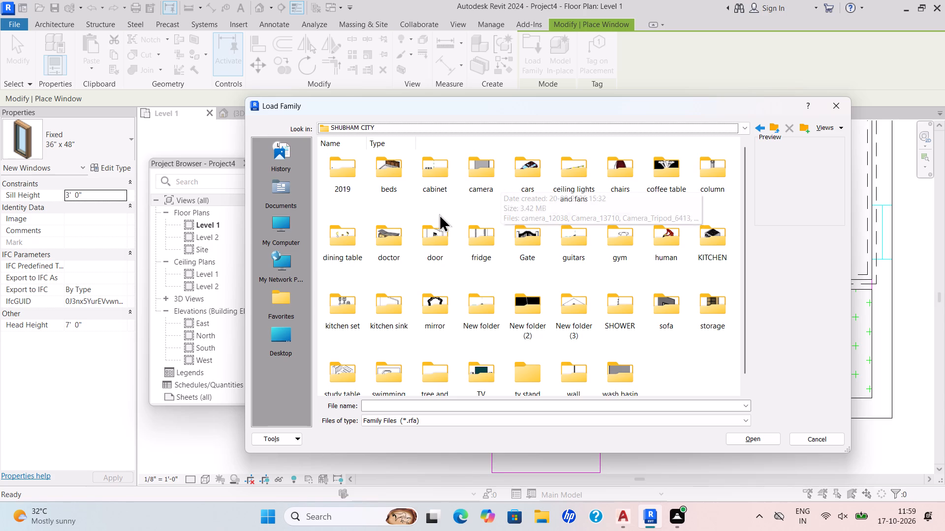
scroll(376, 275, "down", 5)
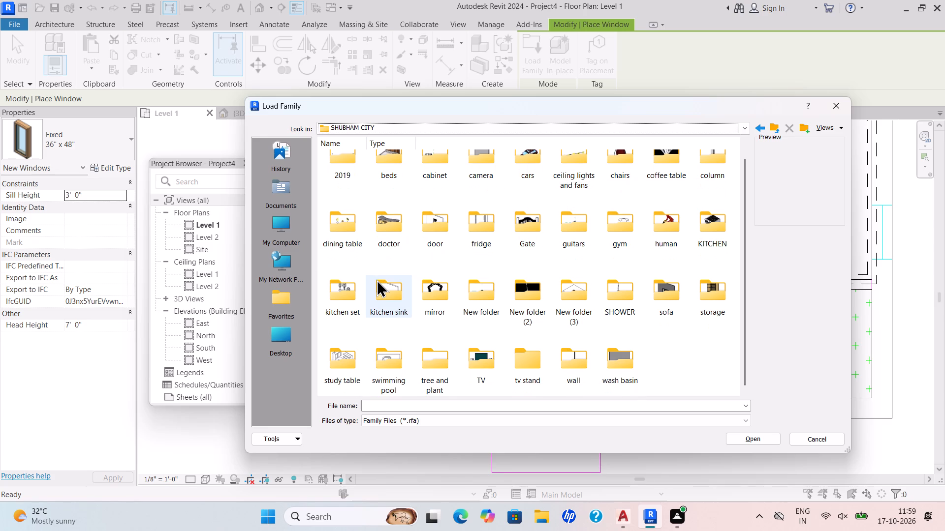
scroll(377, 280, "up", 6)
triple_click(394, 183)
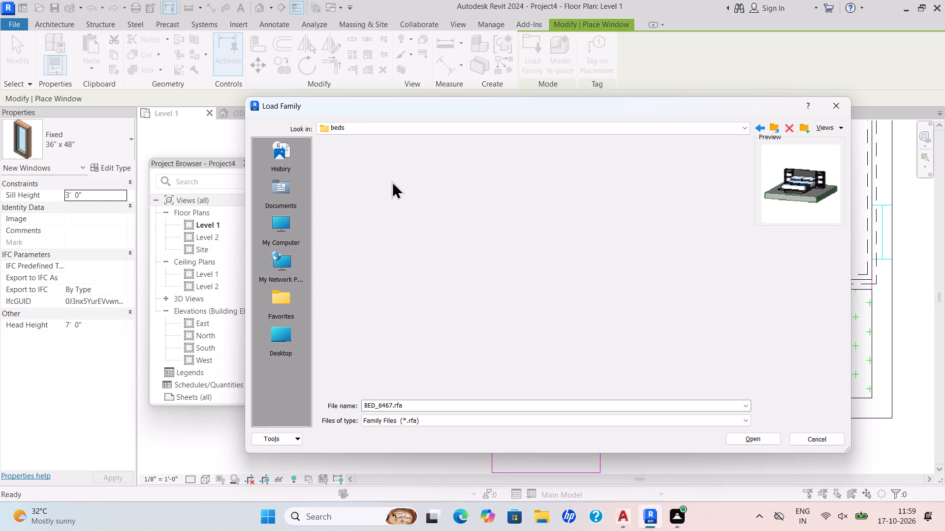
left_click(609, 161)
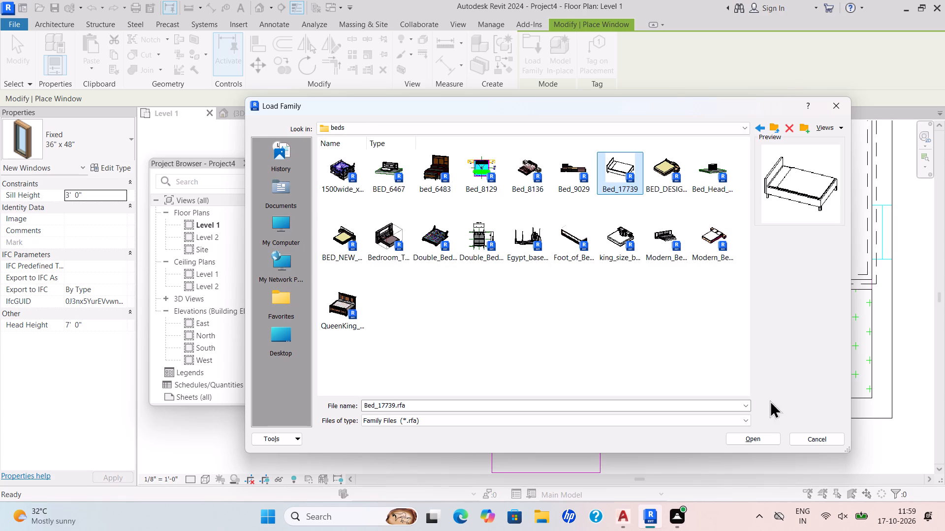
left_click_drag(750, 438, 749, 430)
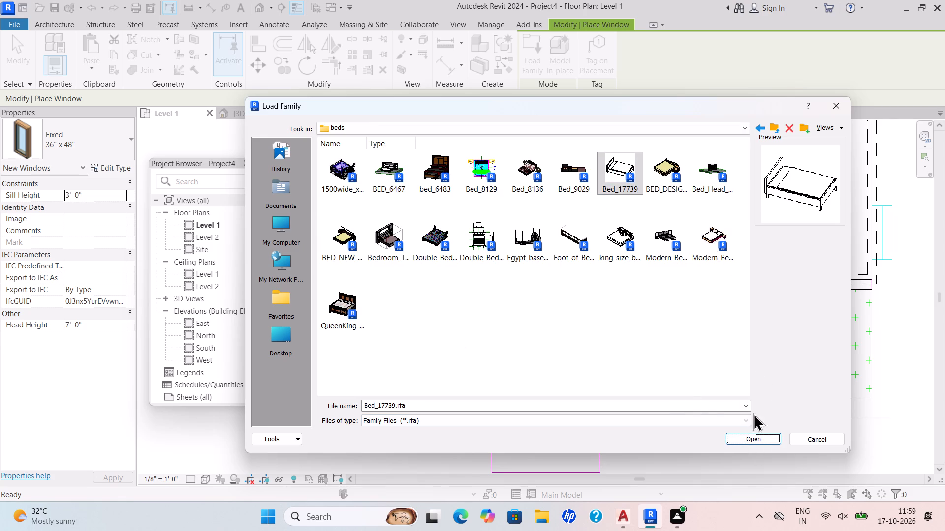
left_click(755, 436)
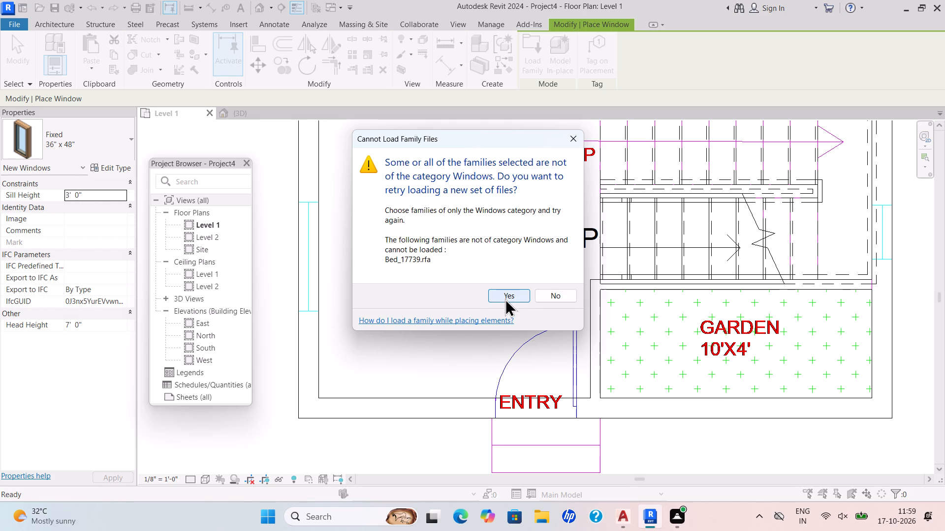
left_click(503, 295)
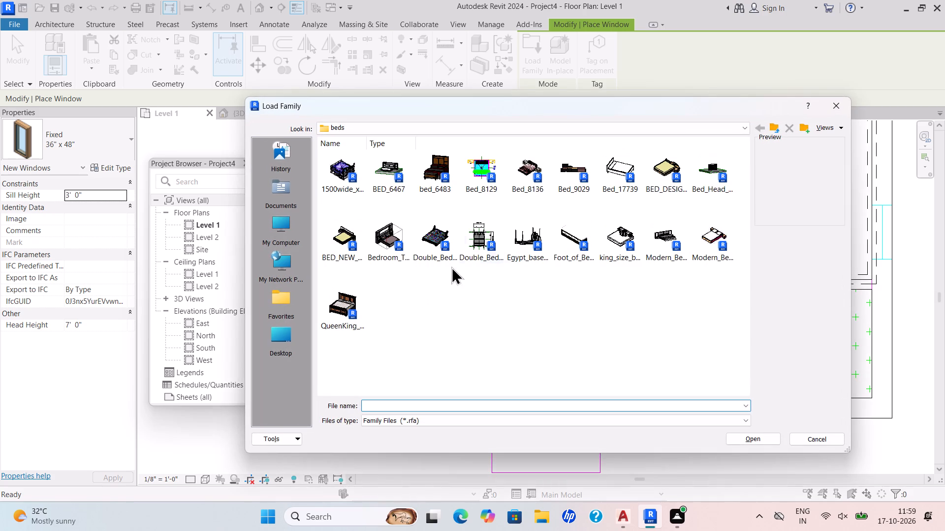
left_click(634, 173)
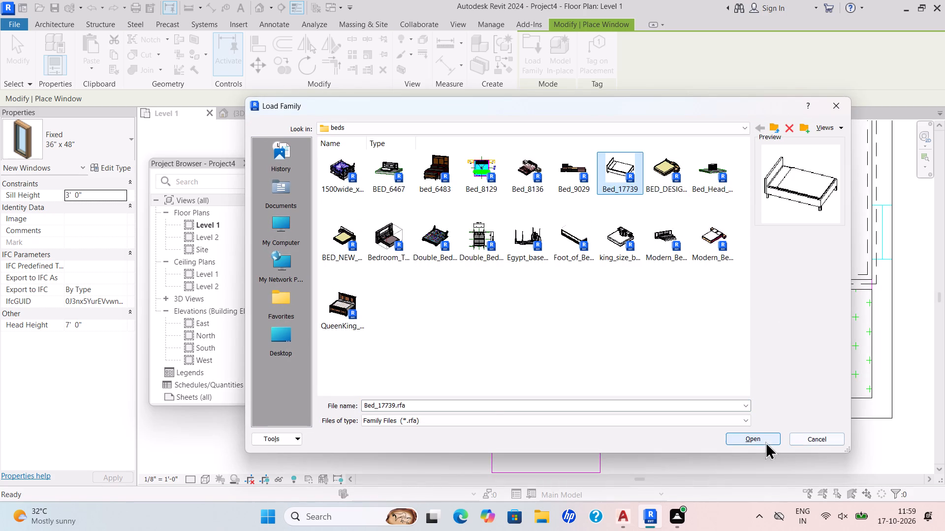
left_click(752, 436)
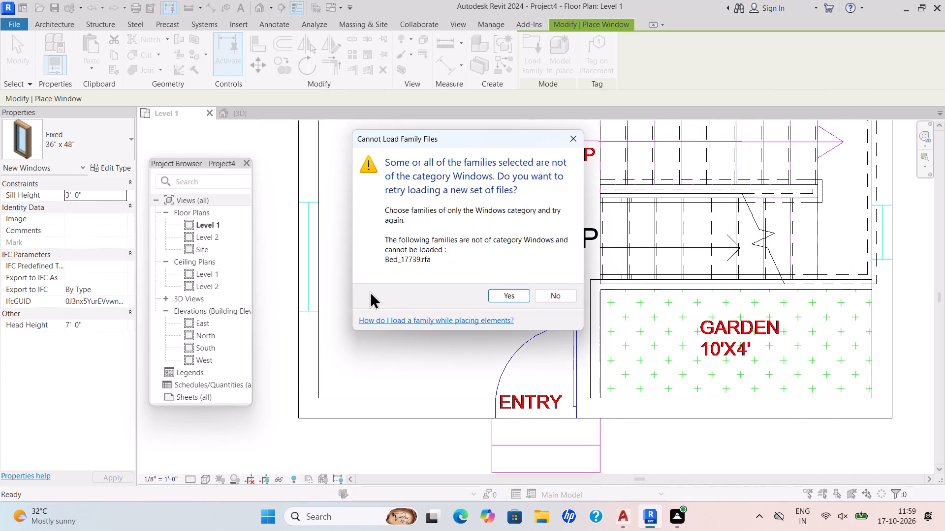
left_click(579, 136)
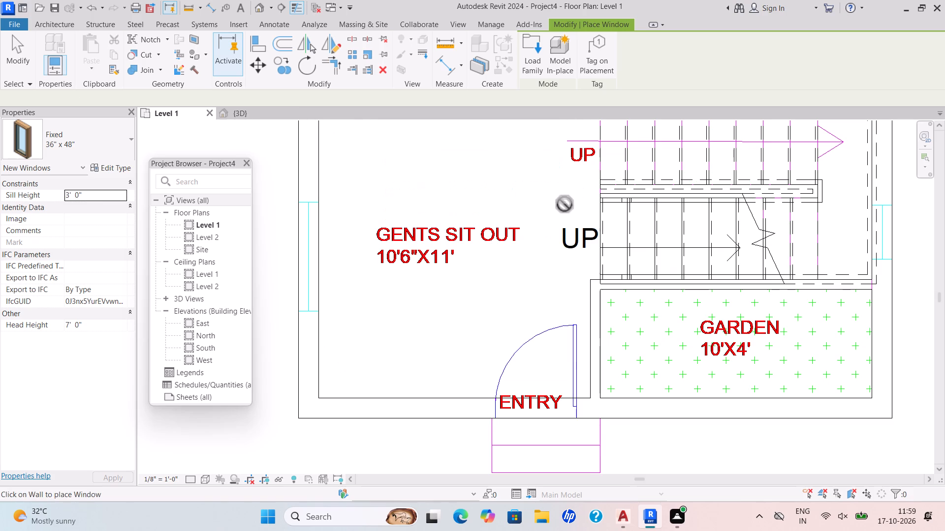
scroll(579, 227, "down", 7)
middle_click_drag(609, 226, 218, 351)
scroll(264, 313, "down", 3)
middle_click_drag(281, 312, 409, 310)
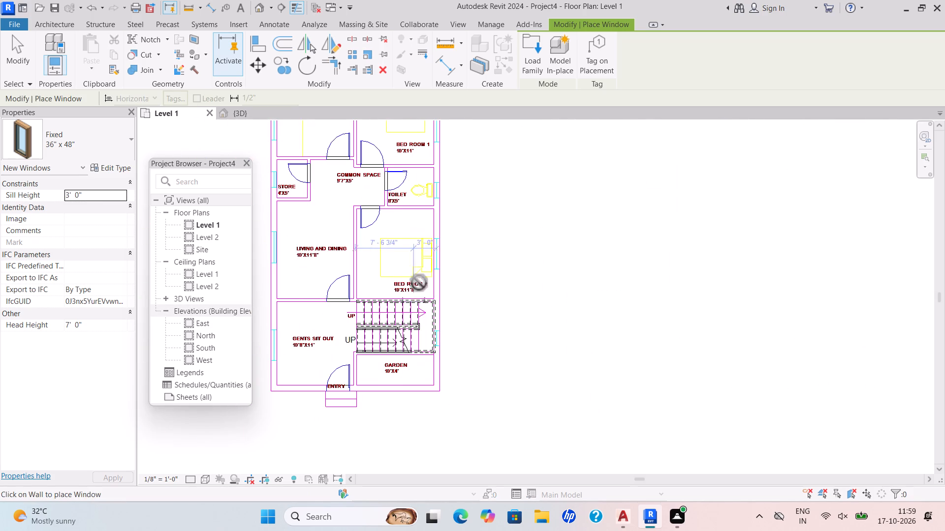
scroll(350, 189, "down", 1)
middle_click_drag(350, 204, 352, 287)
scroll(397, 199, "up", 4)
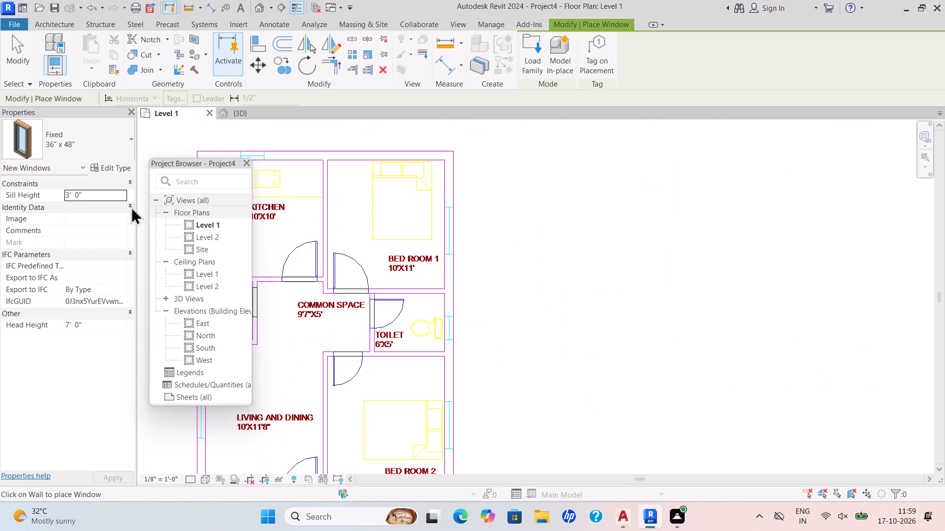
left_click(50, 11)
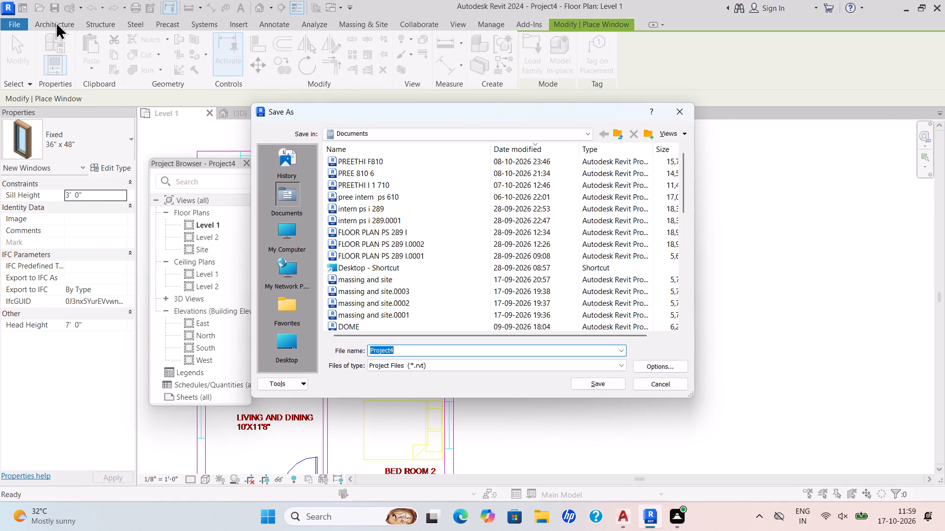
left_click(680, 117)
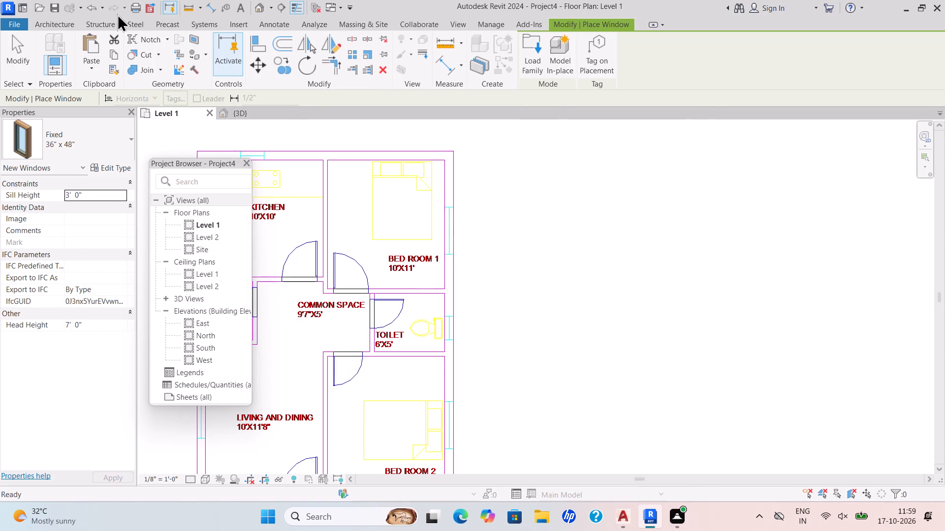
Start placing a component and load the Bed_17739 family from the beds folder in SHUBHAM CITY.
left_click(44, 20)
left_click(154, 66)
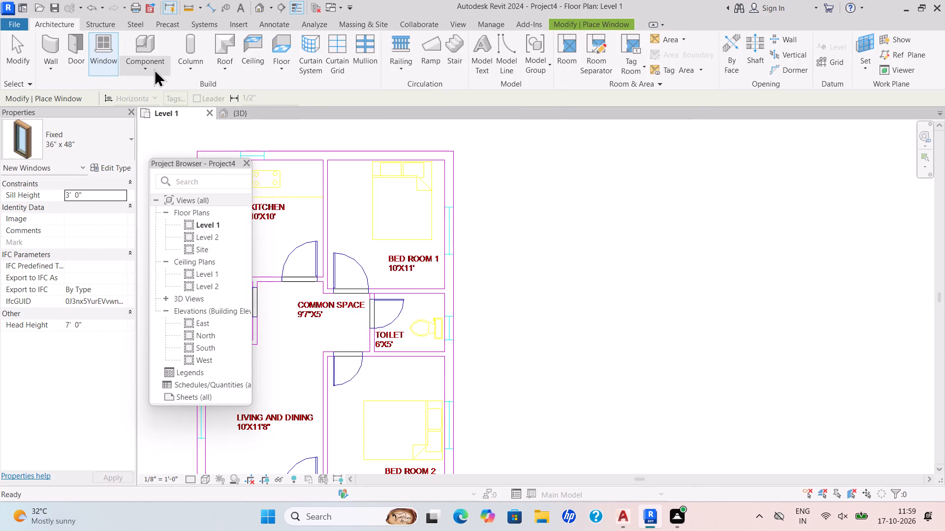
left_click(171, 93)
double_click(526, 63)
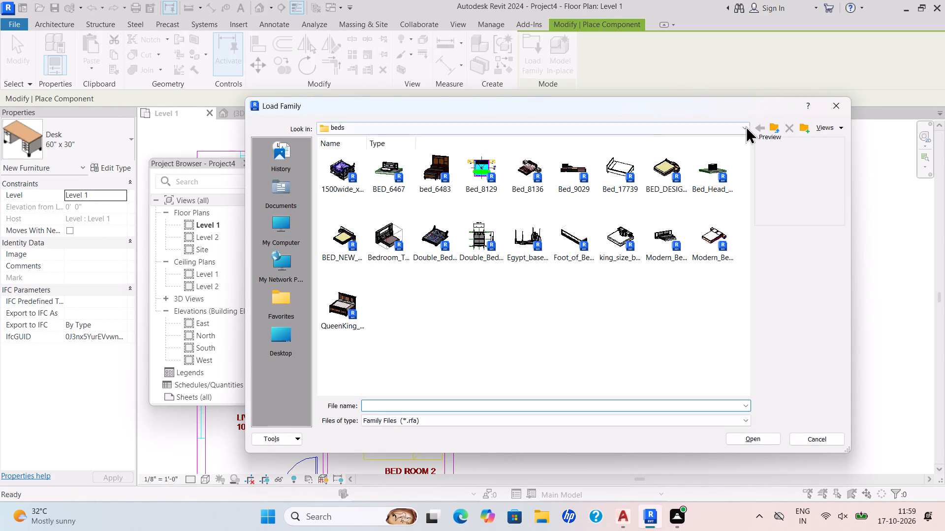
left_click(746, 126)
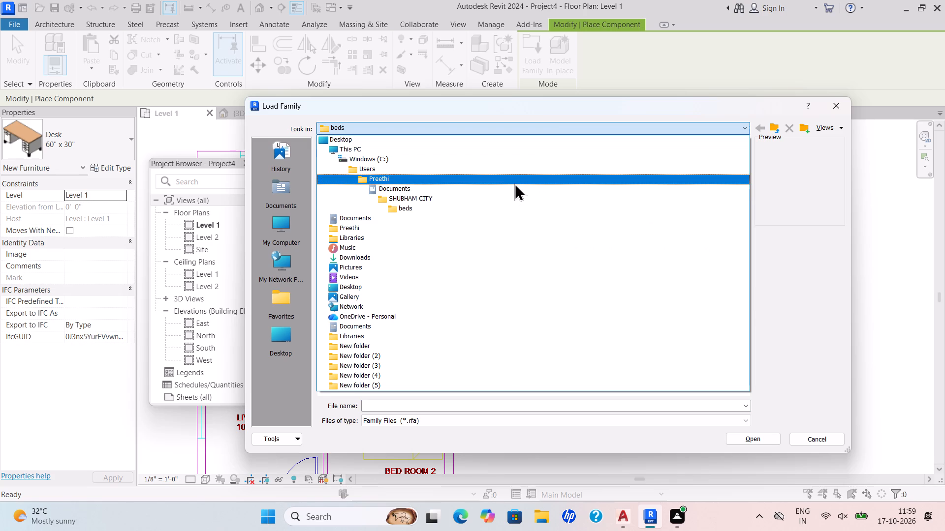
scroll(514, 183, "up", 2)
left_click(500, 200)
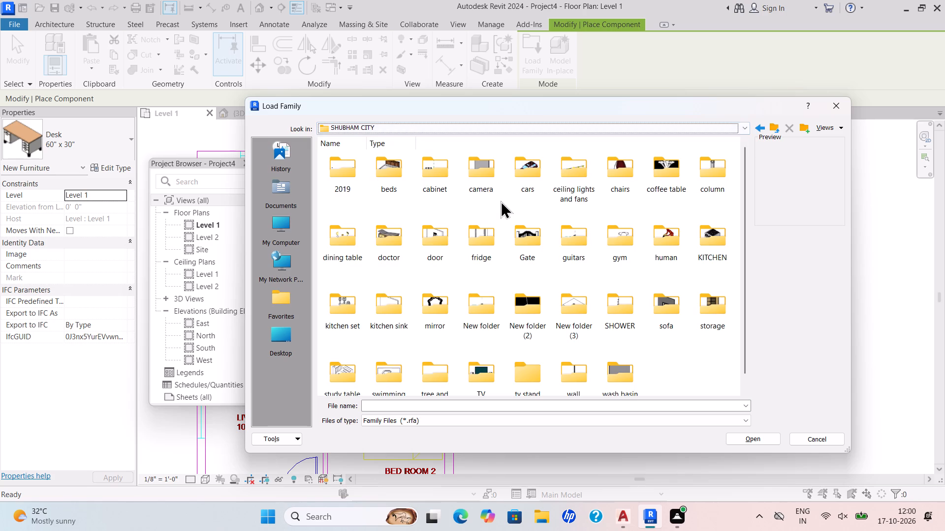
double_click(396, 187)
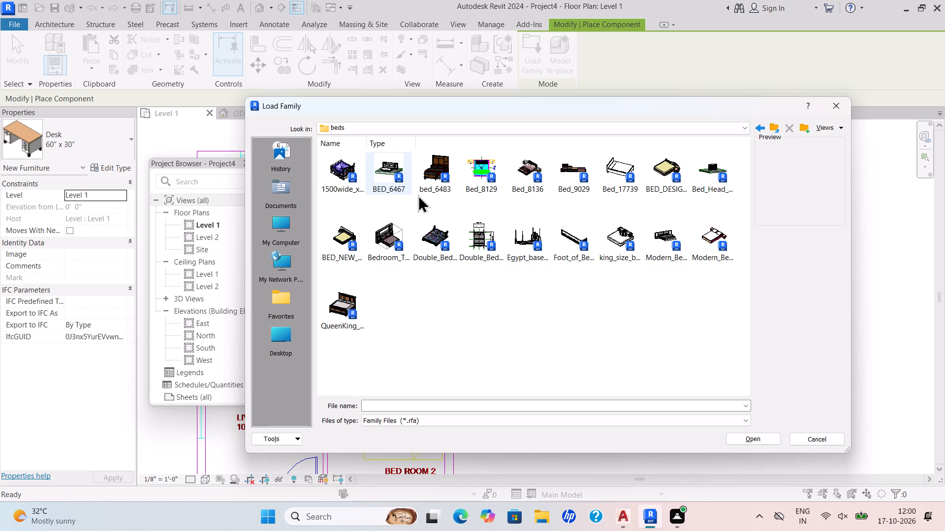
left_click(603, 175)
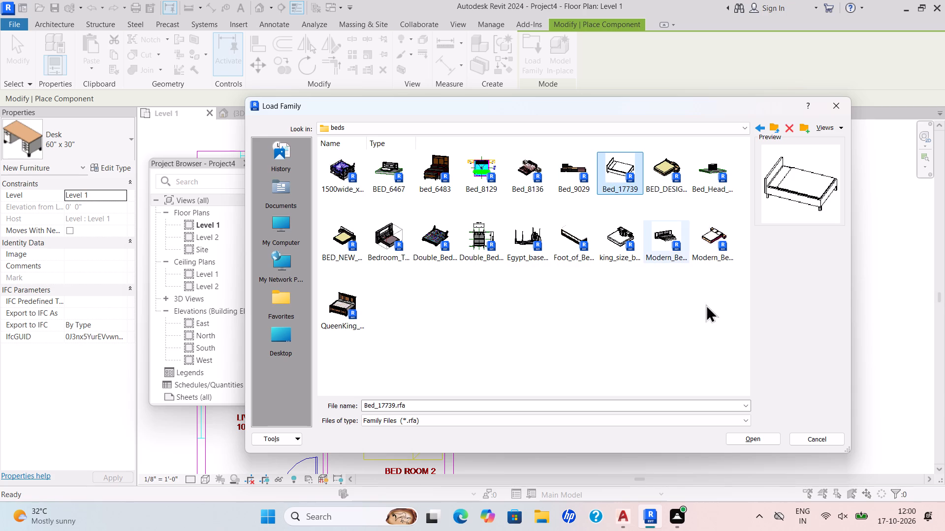
left_click(754, 437)
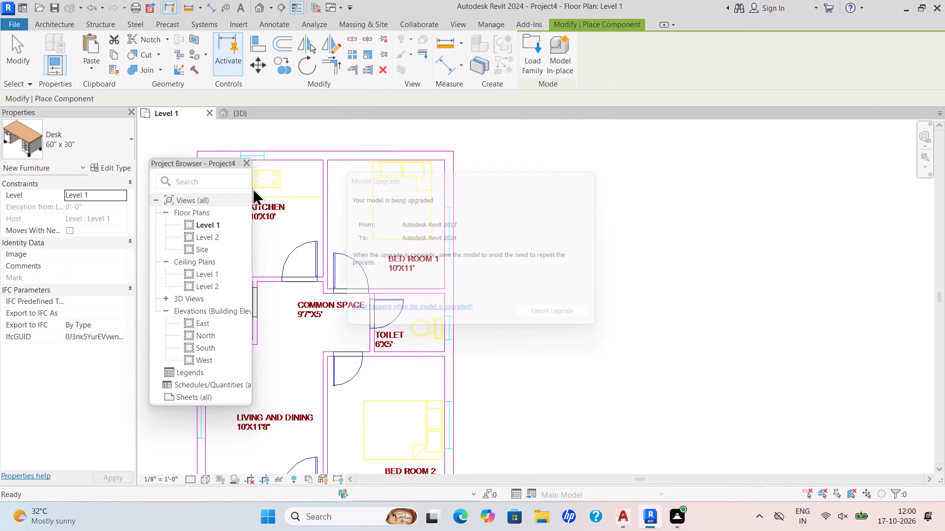
Place Bed_17739 over the CAD bed outline in Bed Room 1, centred about 3'-10" from the exterior wall behind its head.
scroll(402, 211, "down", 2)
middle_click_drag(402, 211, 414, 210)
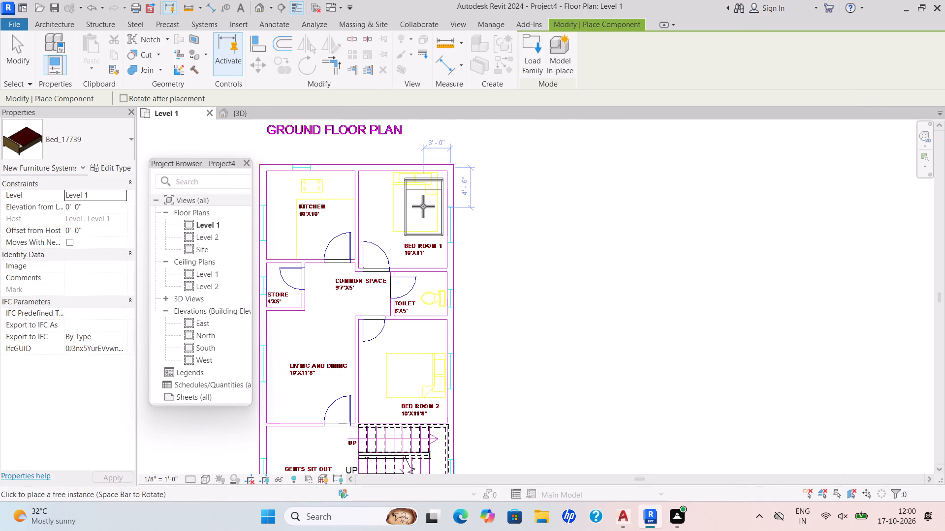
scroll(426, 206, "up", 3)
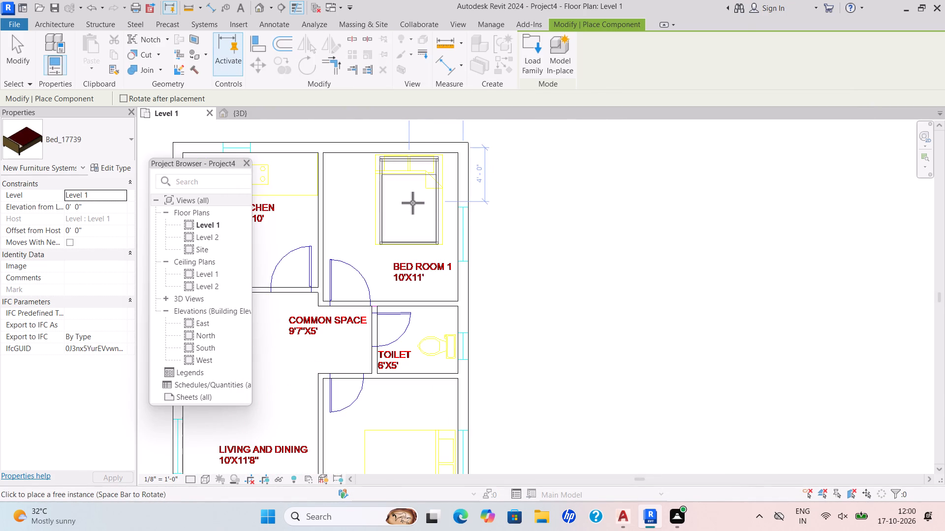
scroll(412, 202, "up", 1)
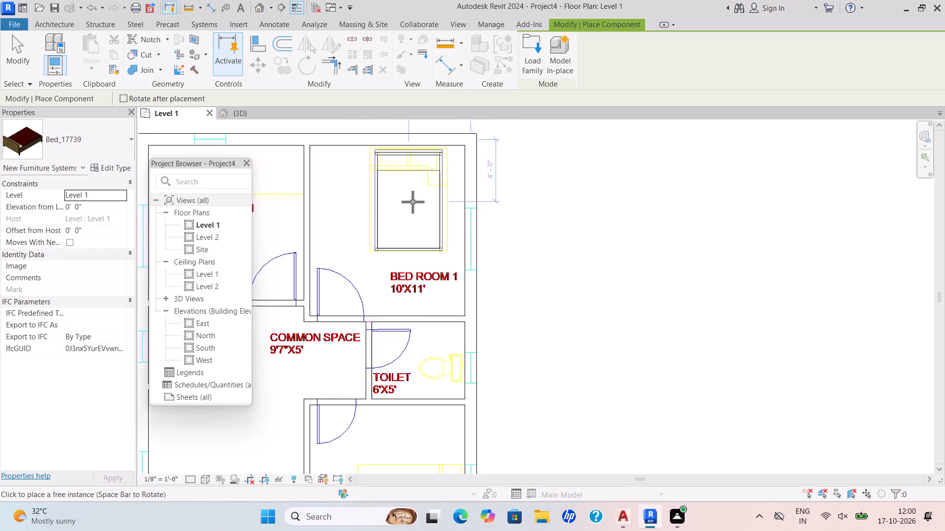
scroll(412, 202, "up", 2)
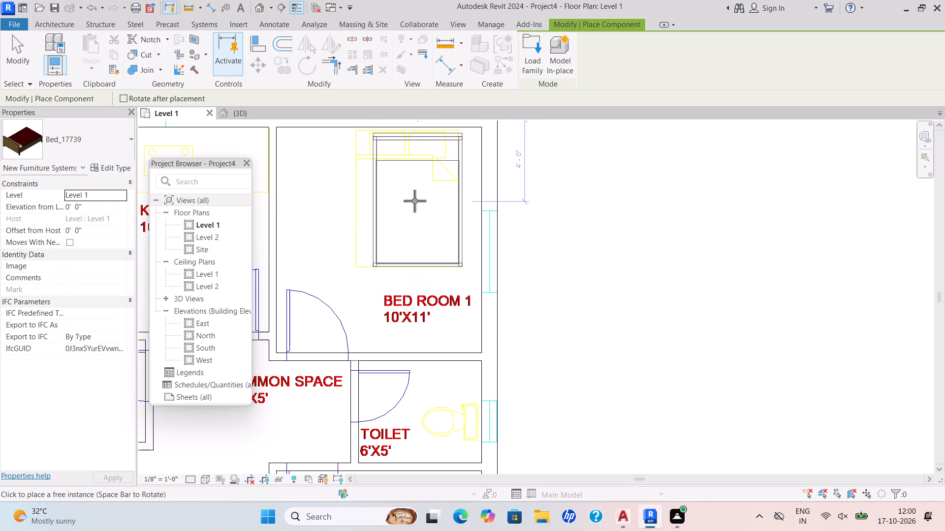
scroll(415, 197, "up", 1)
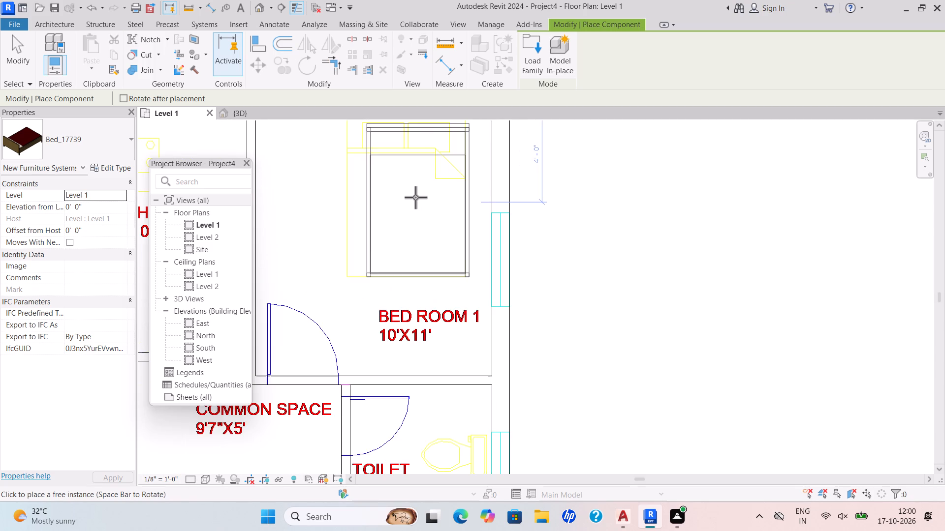
middle_click_drag(415, 197, 424, 268)
scroll(422, 264, "down", 1)
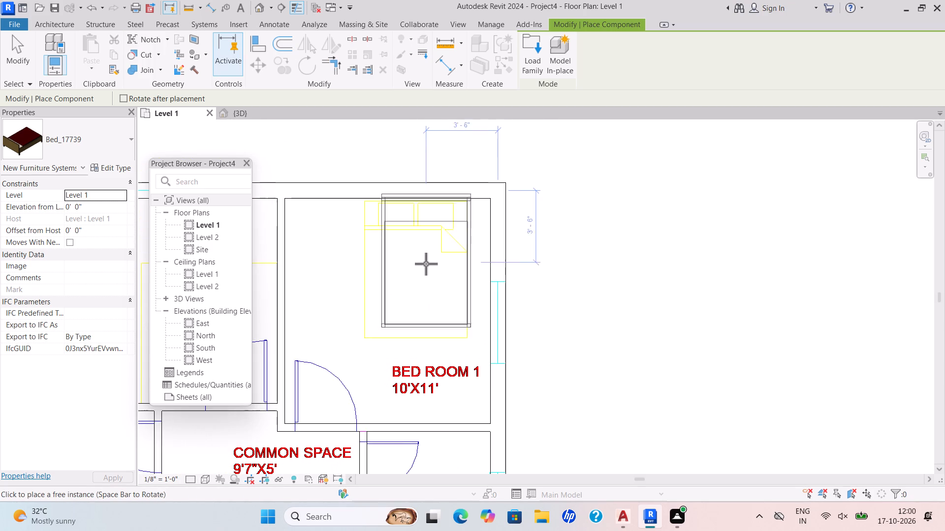
scroll(426, 264, "up", 3)
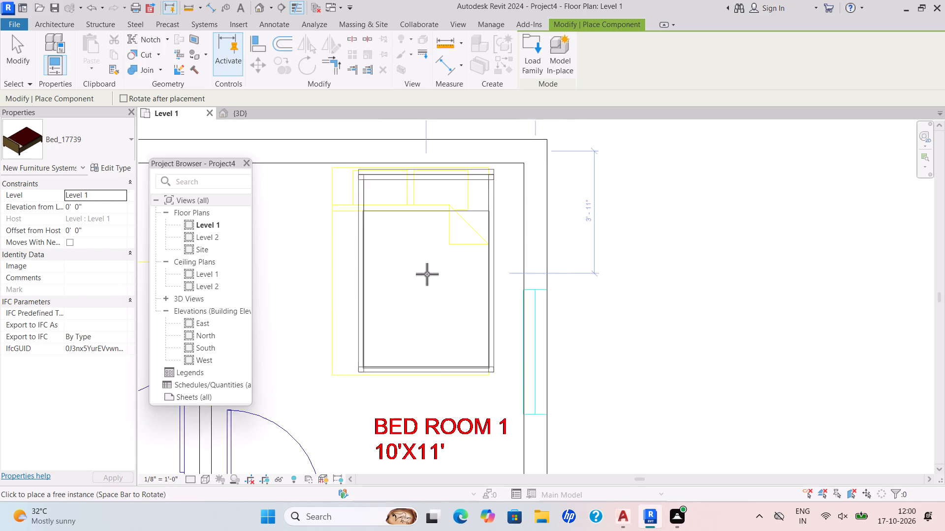
scroll(427, 274, "up", 1)
left_click(424, 271)
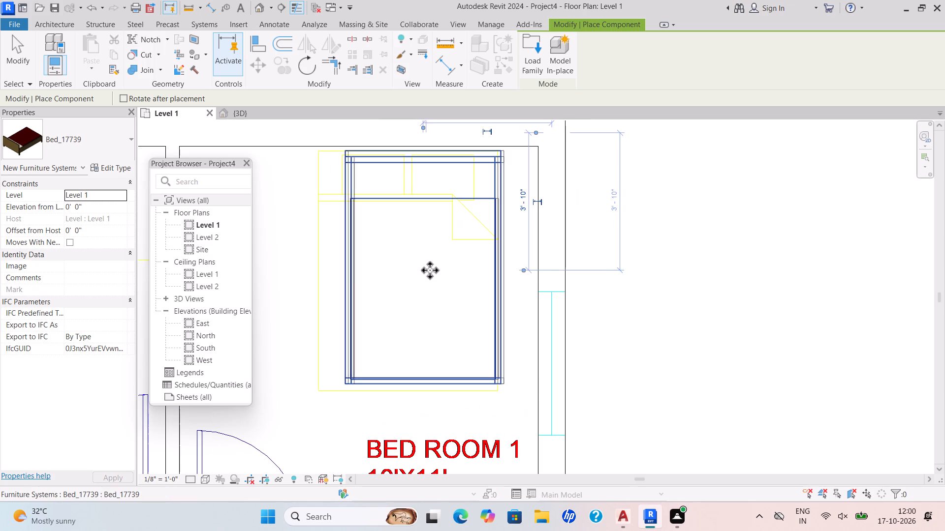
Place a second Bed_17739 over the CAD bed outline in Bed Room 2, head toward the exterior wall, centred about 3'-11" from that wall.
scroll(432, 270, "down", 12)
scroll(425, 322, "down", 3)
middle_click_drag(423, 326, 404, 245)
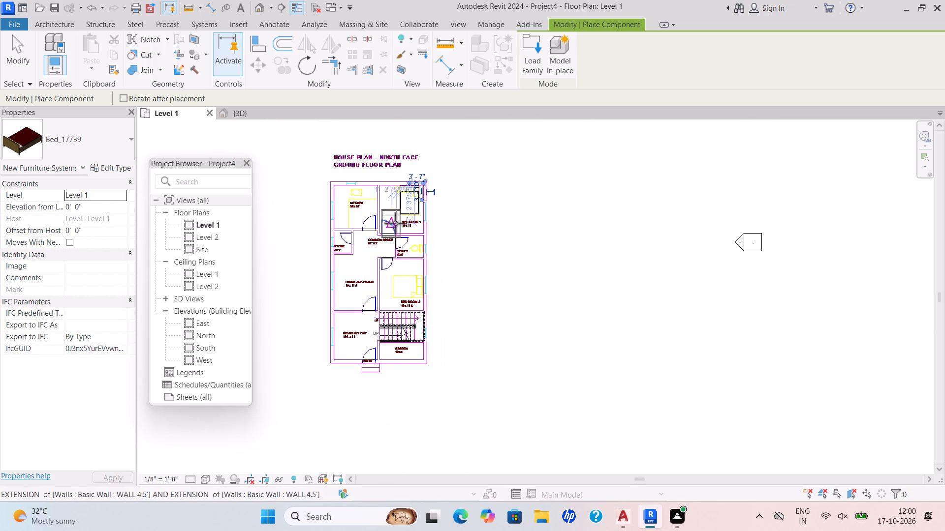
scroll(403, 295, "up", 4)
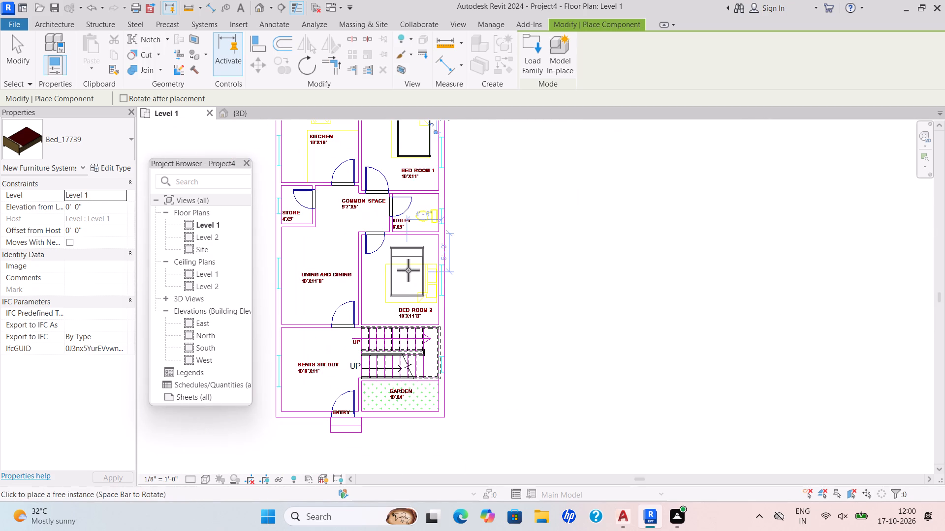
key("space")
key("space")
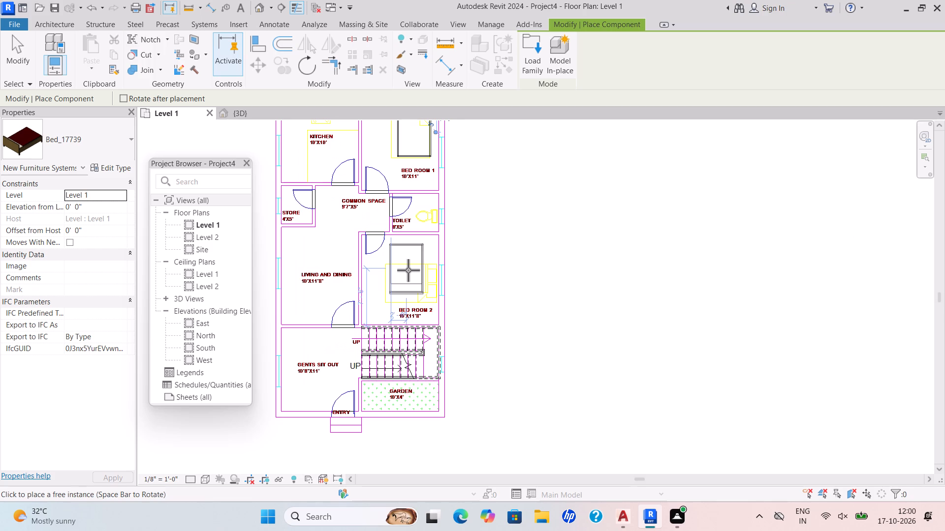
key("space")
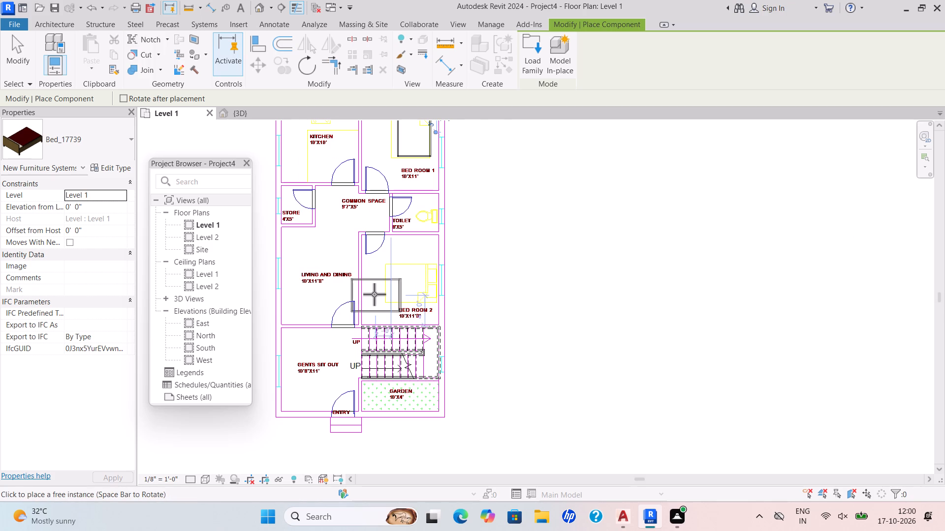
scroll(377, 289, "up", 5)
scroll(427, 278, "up", 4)
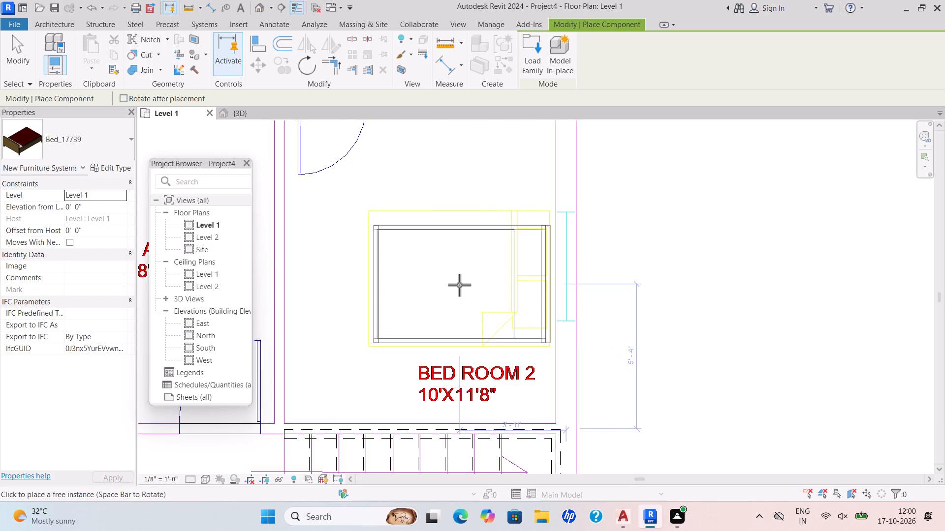
left_click(459, 285)
scroll(506, 266, "down", 10)
middle_click_drag(512, 275, 508, 281)
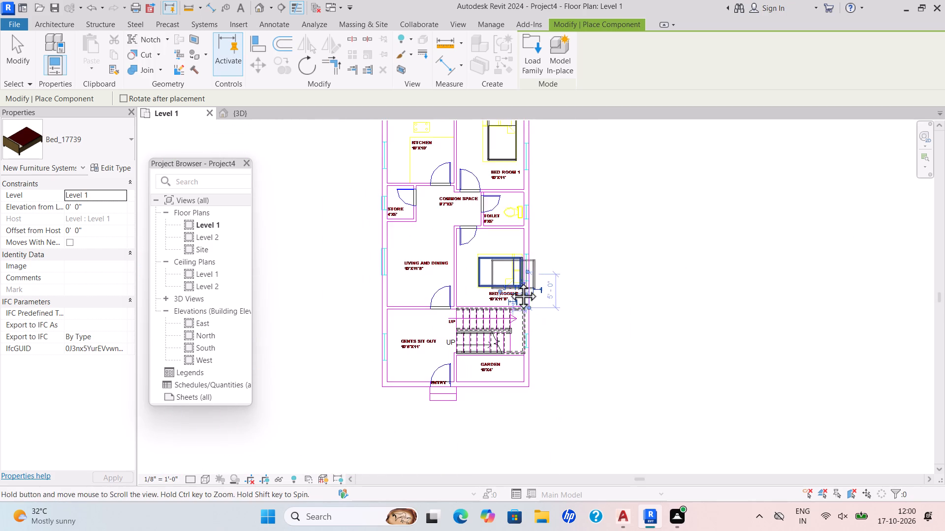
middle_click_drag(508, 281, 455, 310)
scroll(497, 295, "down", 2)
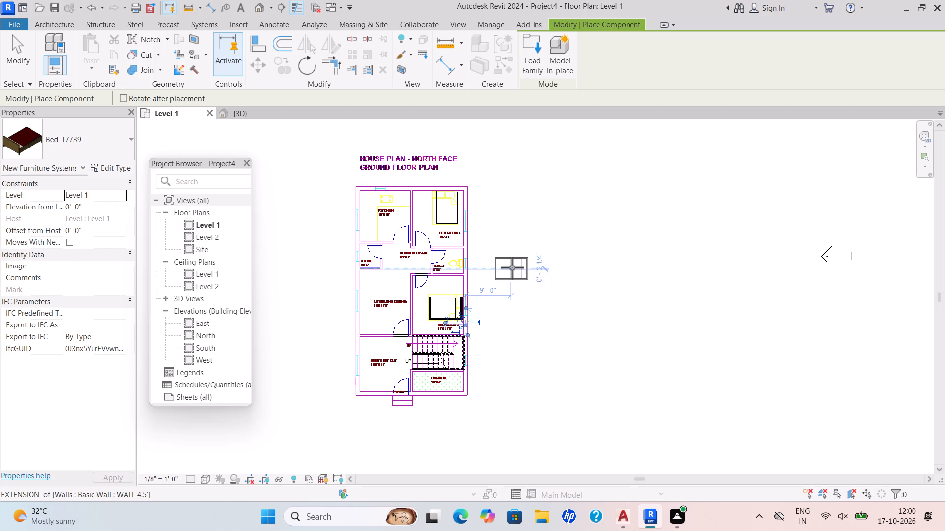
key("Escape")
key("Escape")
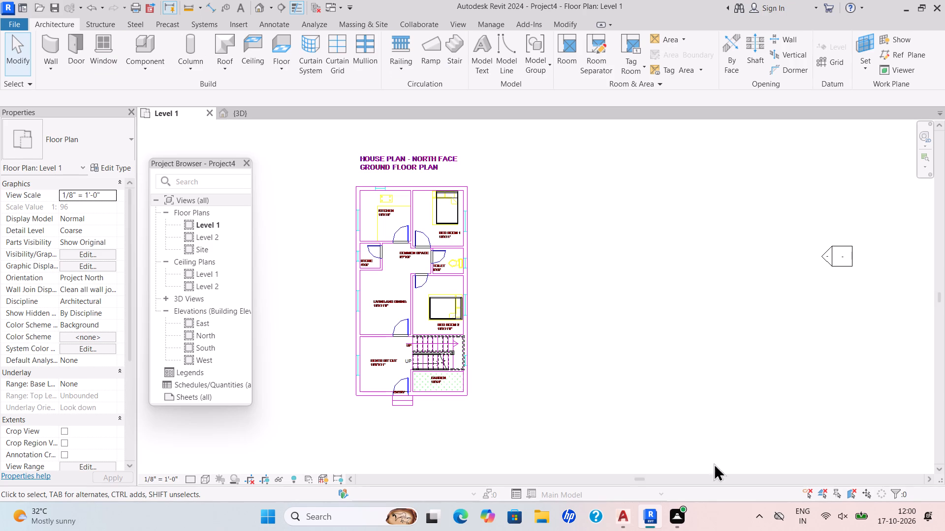
Review the ground floor plan around the staircase, gents sit out, living area and bedrooms.
scroll(409, 333, "up", 2)
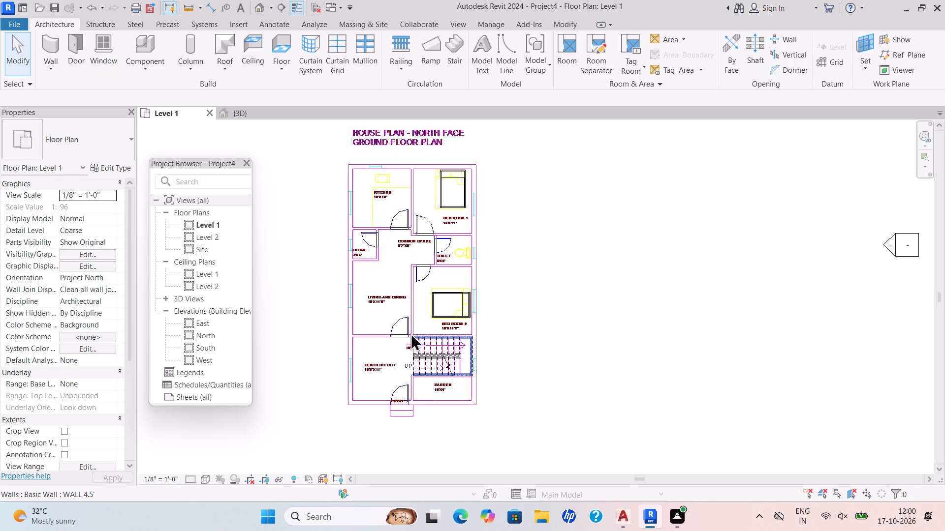
scroll(410, 333, "up", 3)
scroll(472, 336, "up", 4)
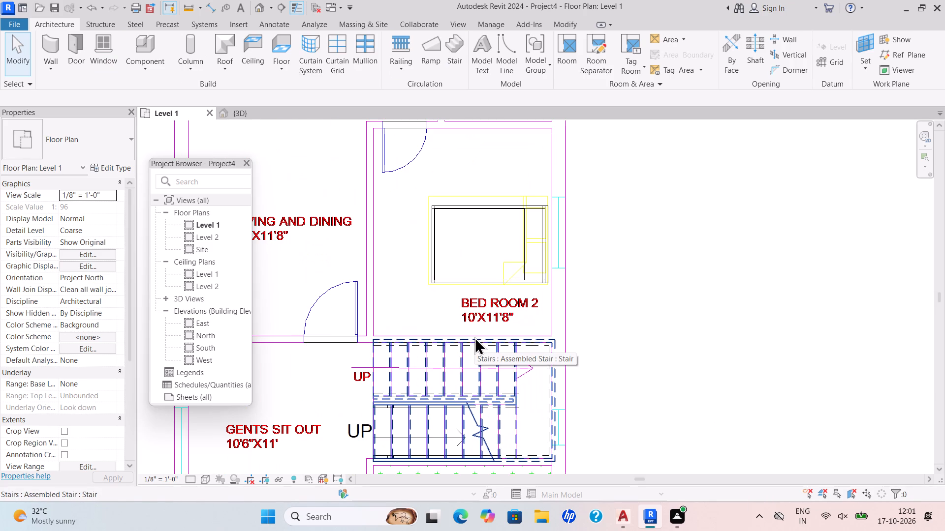
scroll(562, 336, "down", 5)
middle_click_drag(563, 336, 624, 313)
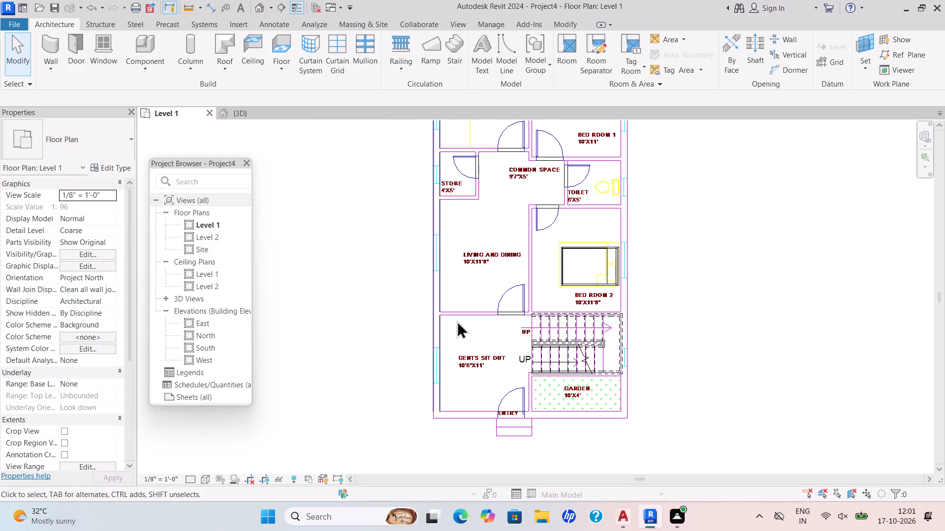
scroll(555, 333, "up", 3)
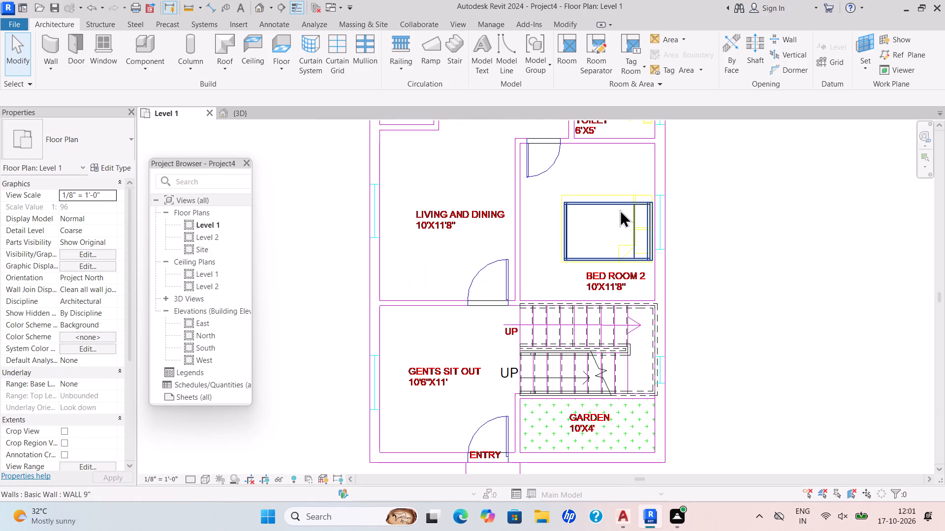
scroll(638, 184, "down", 2)
middle_click_drag(636, 187, 561, 272)
scroll(560, 215, "down", 1)
middle_click_drag(547, 236, 527, 280)
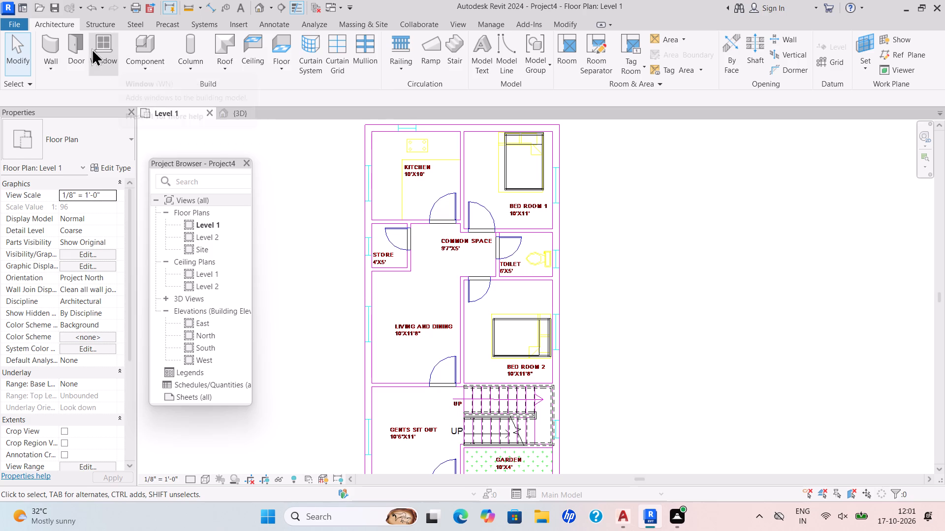
Start placing a door and duplicate the Single-Flush 36" x 84" type as a new type named DOOR 3'.
left_click(77, 52)
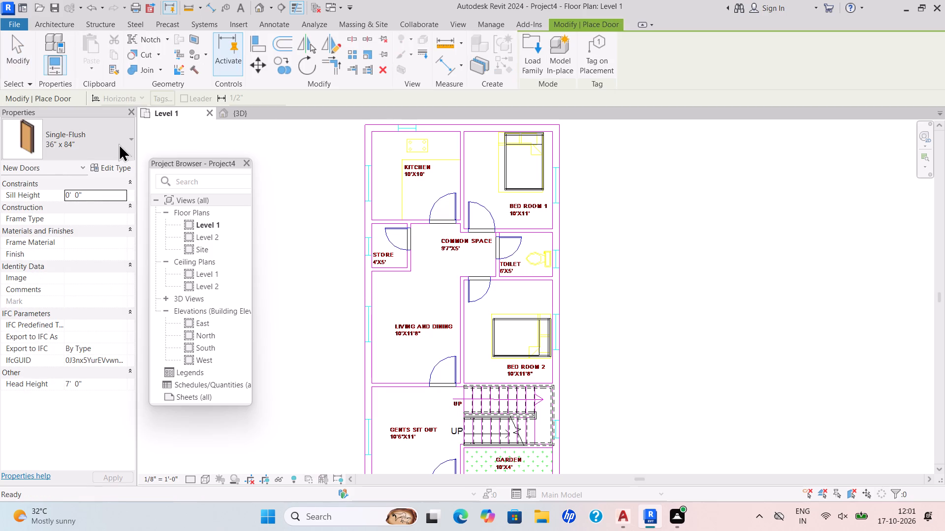
left_click(122, 161)
left_click(788, 118)
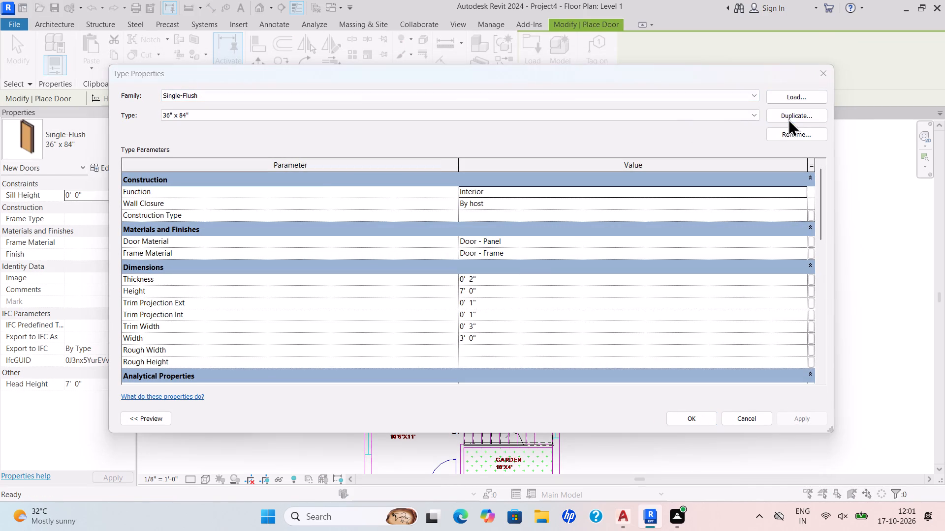
key("BackSpace")
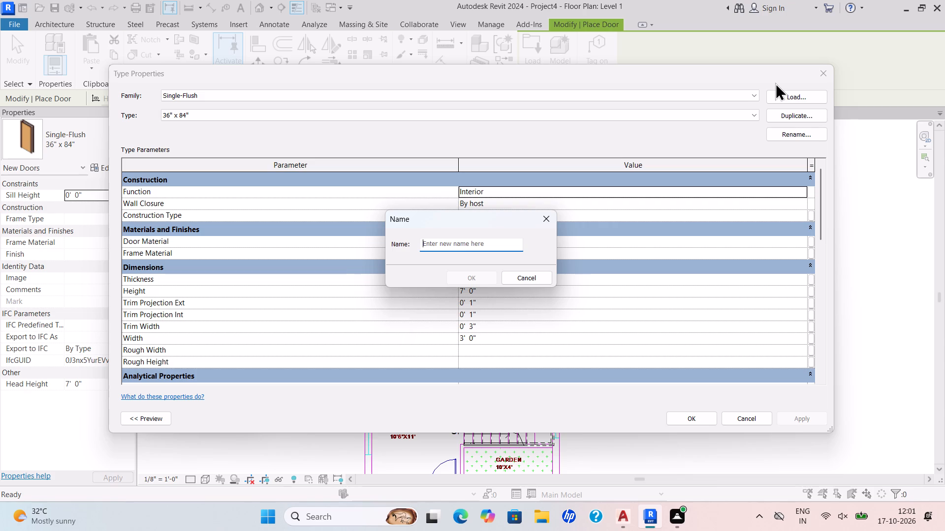
type("DOOR")
key("space")
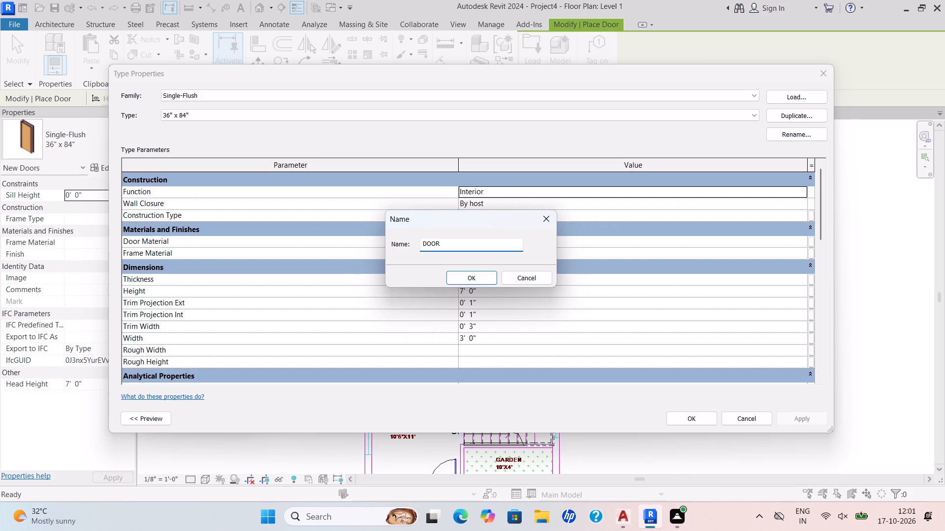
type("3'")
key("Return")
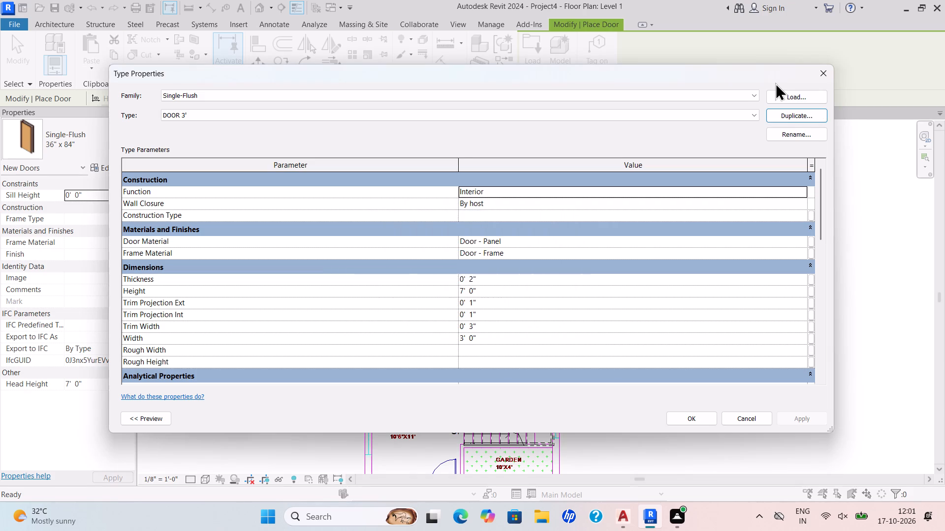
left_click(691, 419)
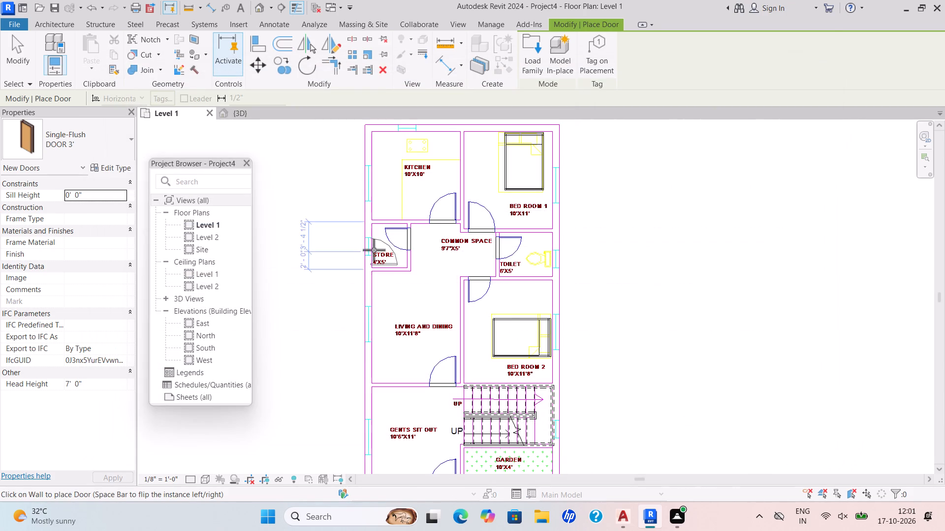
Place a DOOR 3' over the CAD kitchen door, swinging into the kitchen, centred about 2'-3" from the Bed Room 1 partition.
scroll(447, 216, "up", 4)
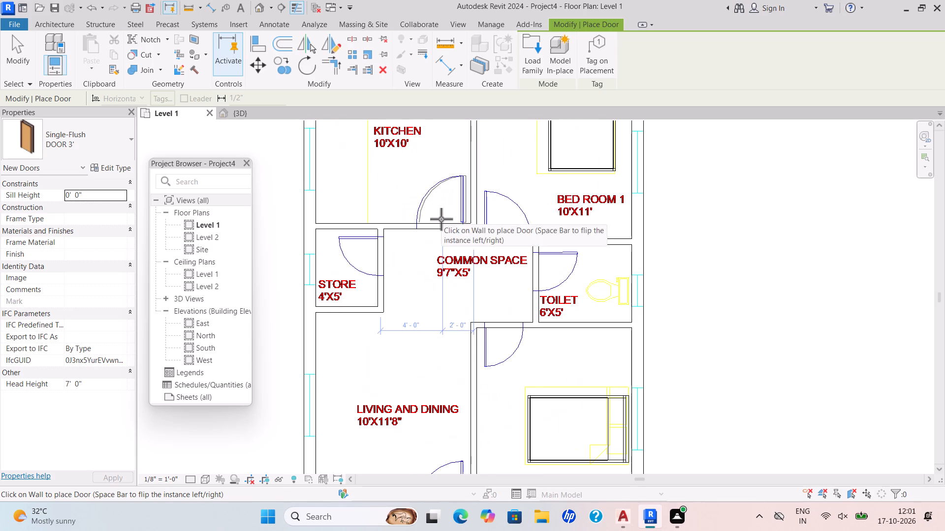
scroll(439, 219, "up", 3)
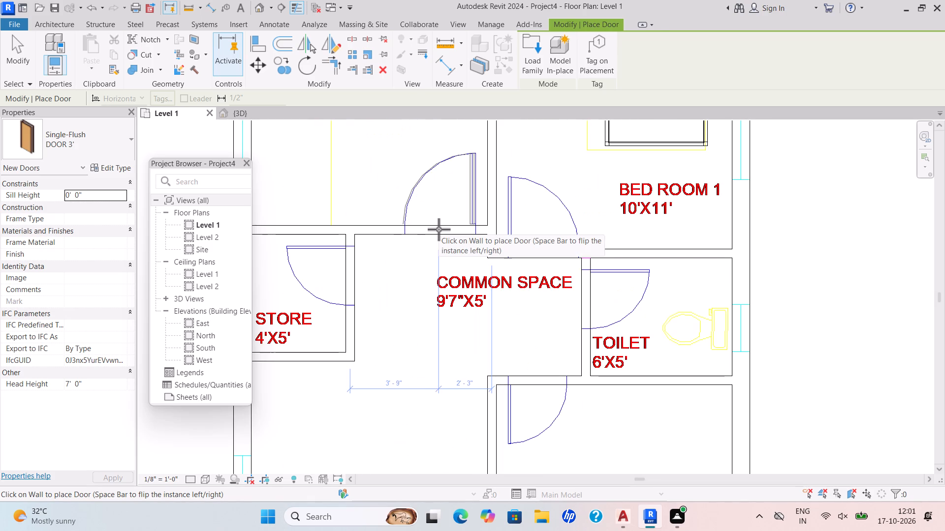
left_click(439, 229)
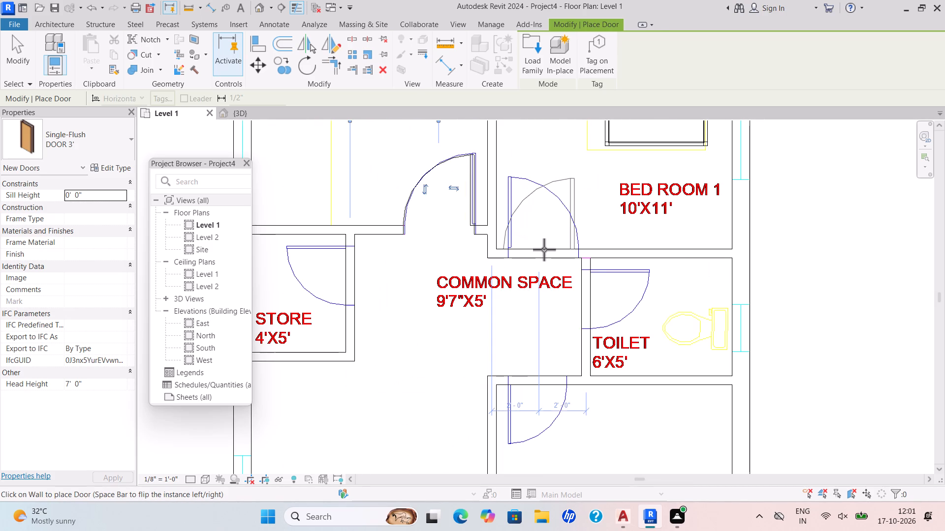
Place a DOOR 3' over the CAD door of Bed Room 1, flipped to match its swing and centred about 2'-0" along the wall.
key("space")
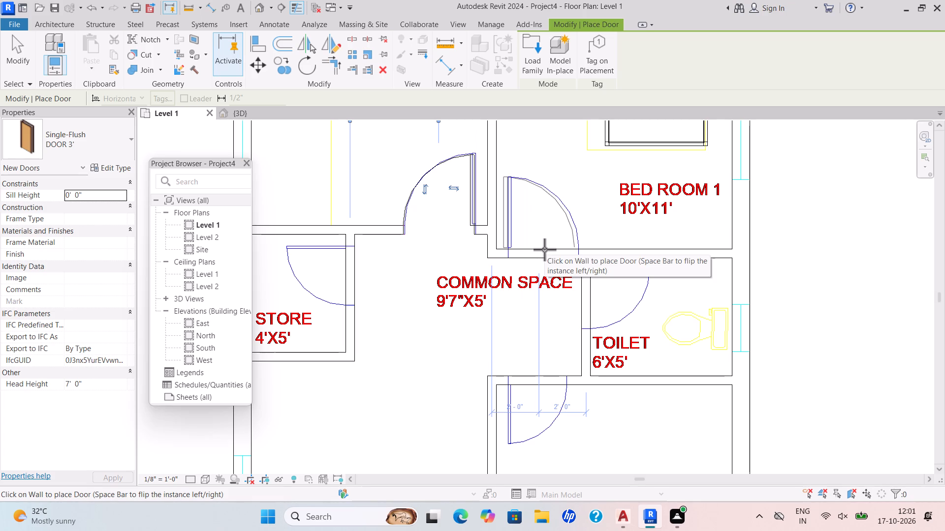
scroll(550, 245, "up", 3)
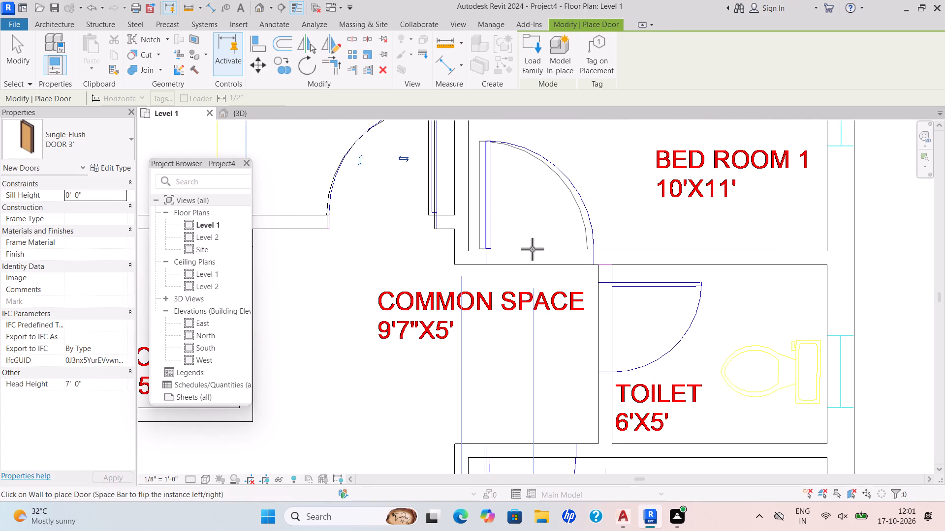
left_click(532, 249)
Place a DOOR 3' over the CAD door of Bed Room 2, flipped to match its swing and centred about 2'-0" from the living-room partition.
scroll(528, 272, "down", 7)
middle_click_drag(521, 304, 520, 304)
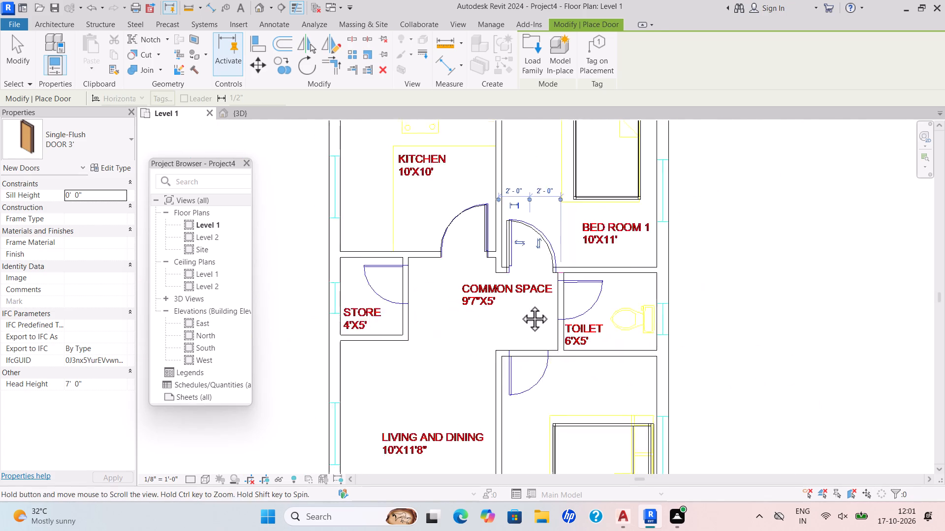
scroll(520, 304, "down", 1)
middle_click_drag(520, 304, 459, 271)
scroll(463, 318, "up", 4)
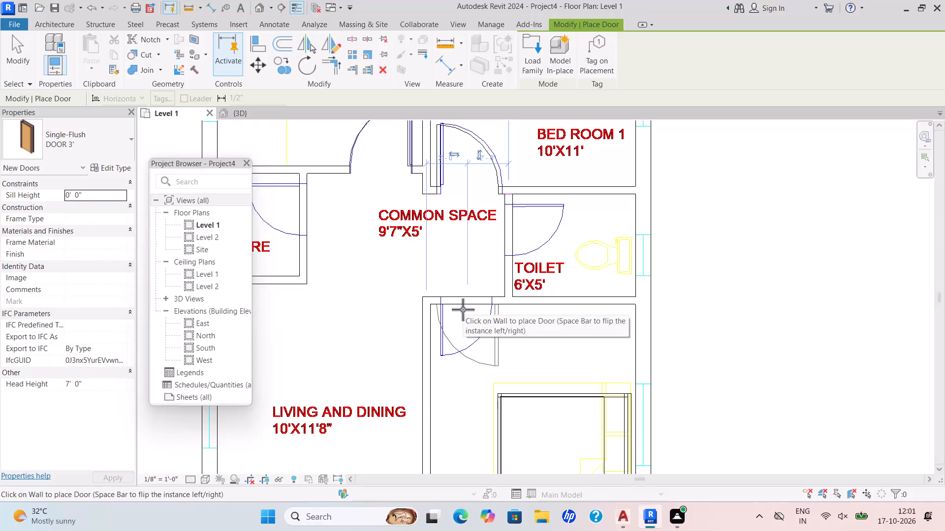
key("space")
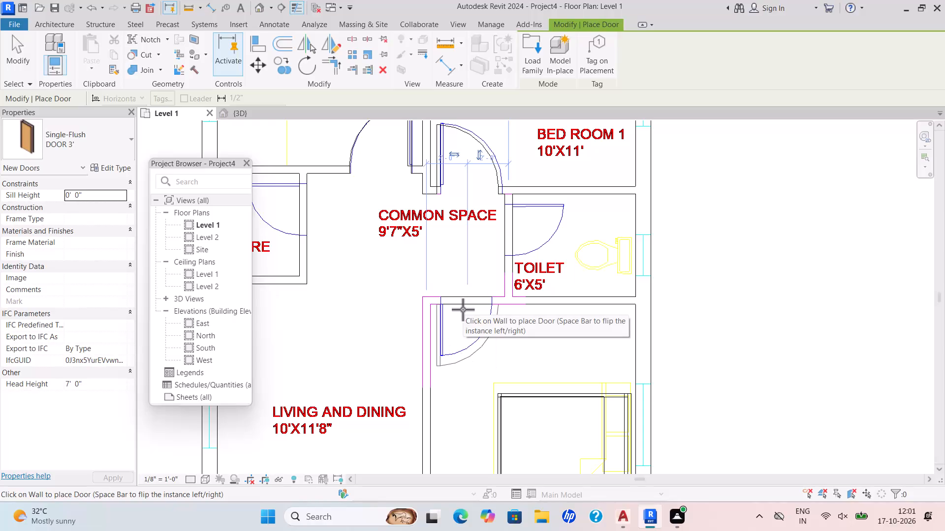
left_click(463, 309)
Place a DOOR 3' over the CAD door between the gents sit out and living room, centred about 2'-2" from the partition beside it.
scroll(421, 333, "down", 5)
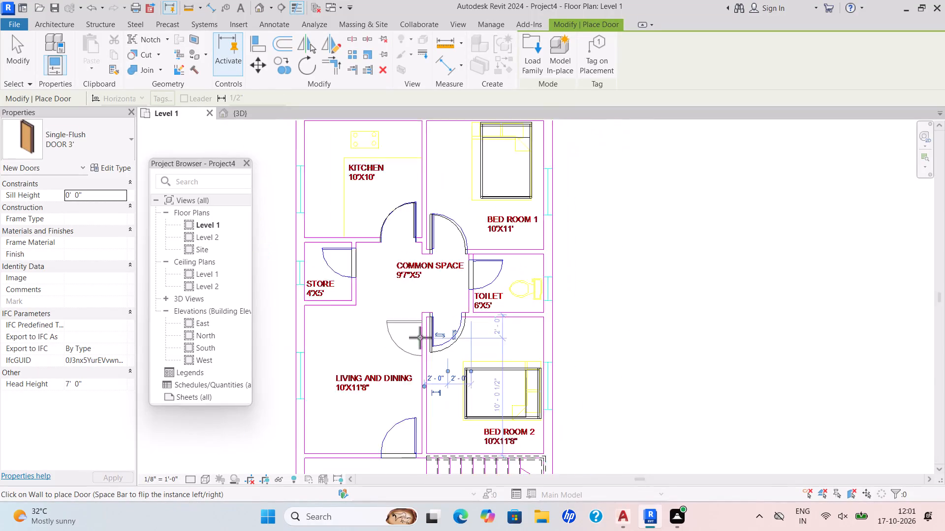
scroll(352, 409, "down", 1)
middle_click_drag(347, 397, 310, 301)
scroll(355, 341, "up", 4)
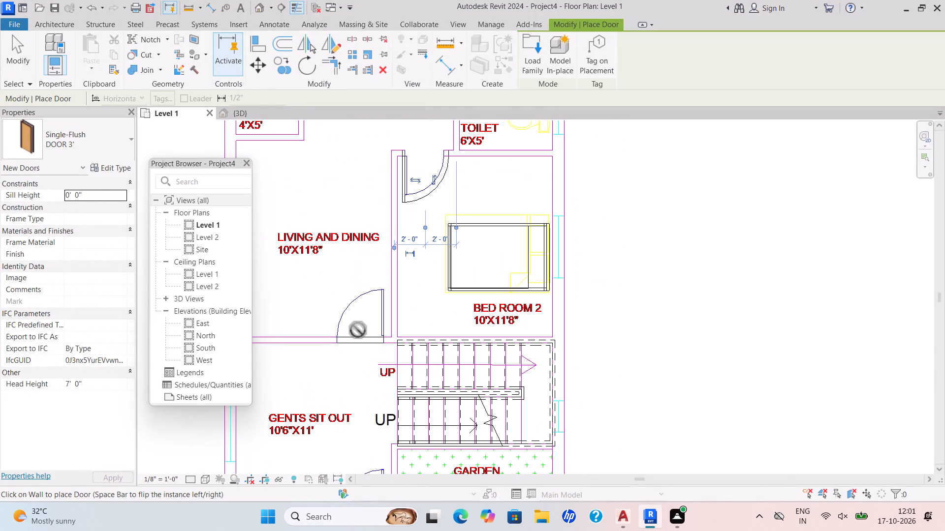
scroll(358, 334, "up", 3)
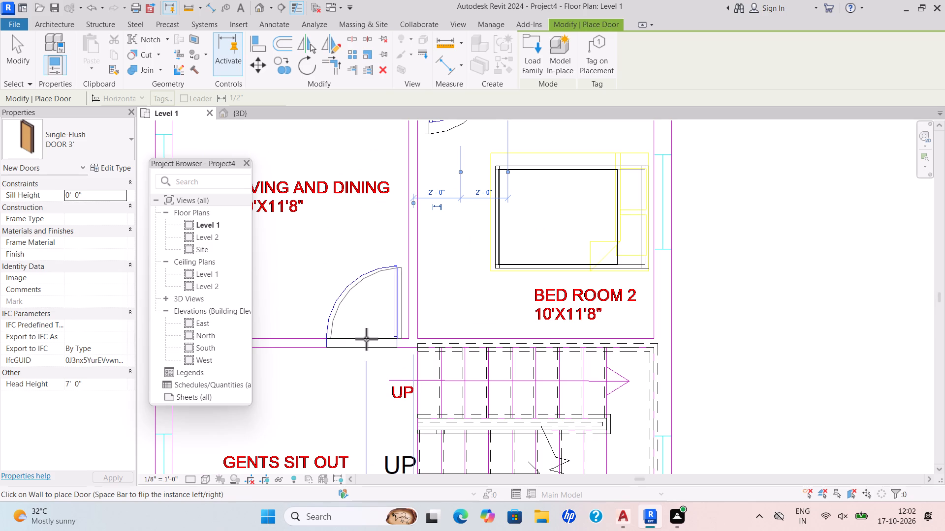
left_click(362, 337)
Place a DOOR 3' over the CAD entry door in the gents sit out's exterior wall, swinging inward.
scroll(361, 344, "down", 6)
middle_click_drag(359, 346, 352, 378)
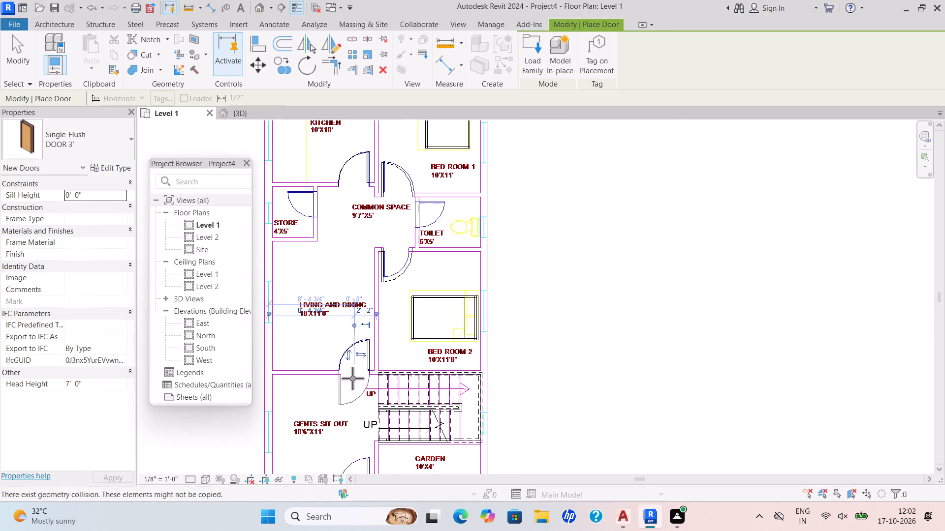
scroll(361, 281, "down", 2)
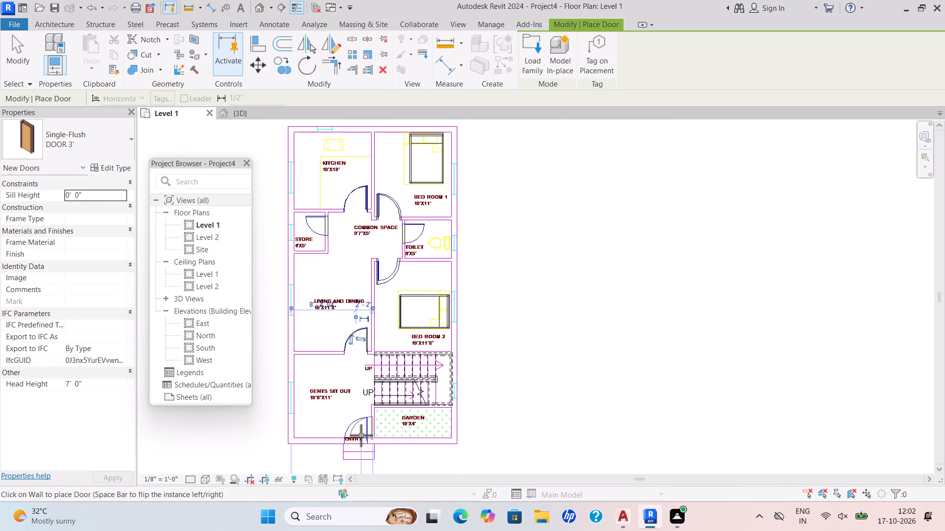
scroll(359, 436, "up", 9)
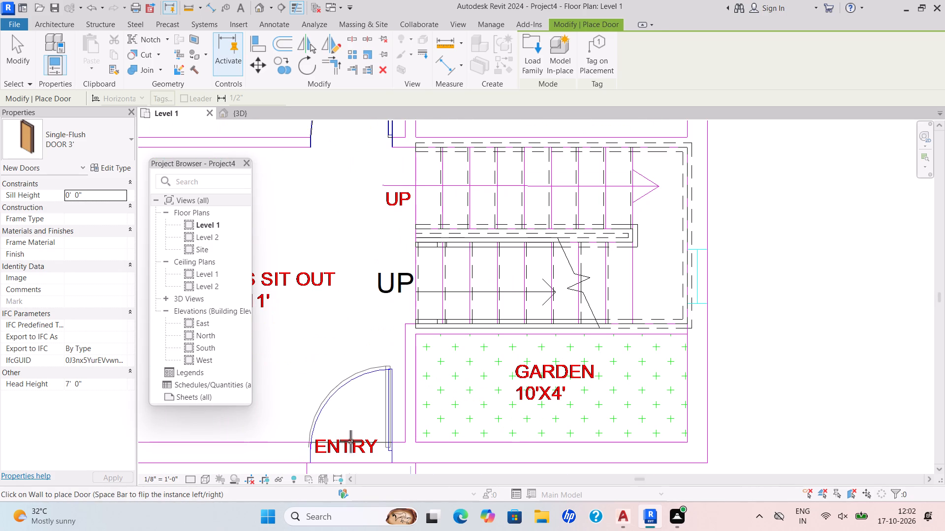
left_click(350, 441)
scroll(372, 423, "down", 6)
middle_click_drag(367, 407, 365, 362)
scroll(365, 361, "up", 1)
middle_click_drag(371, 371, 369, 381)
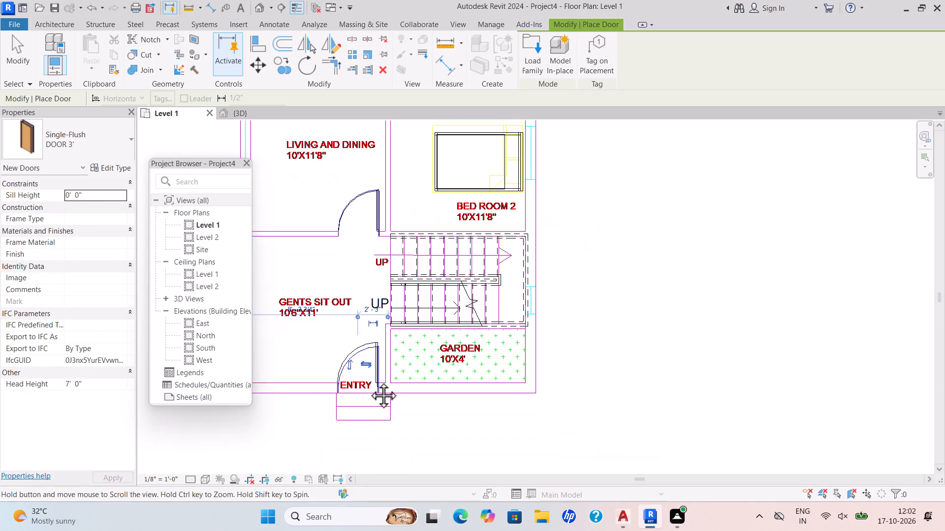
Duplicate the Single-Flush 36" x 84" door type and name the new type 2'6".
middle_click_drag(369, 381, 352, 426)
scroll(371, 352, "down", 3)
middle_click_drag(368, 385, 359, 427)
left_click(124, 142)
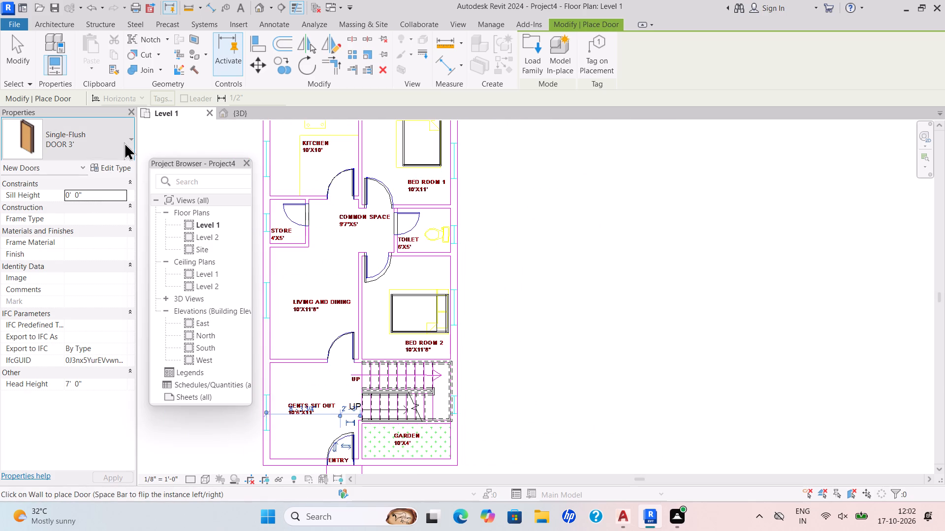
left_click(51, 295)
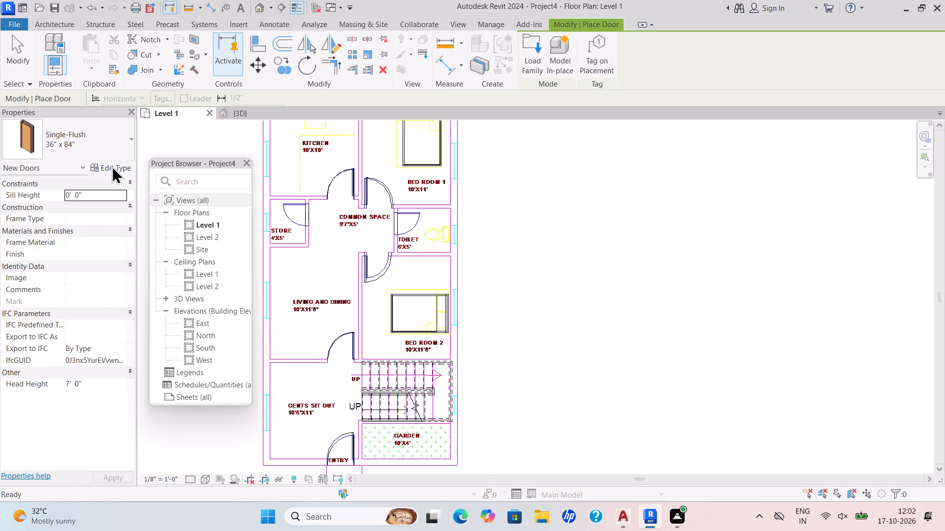
left_click(112, 166)
left_click(793, 113)
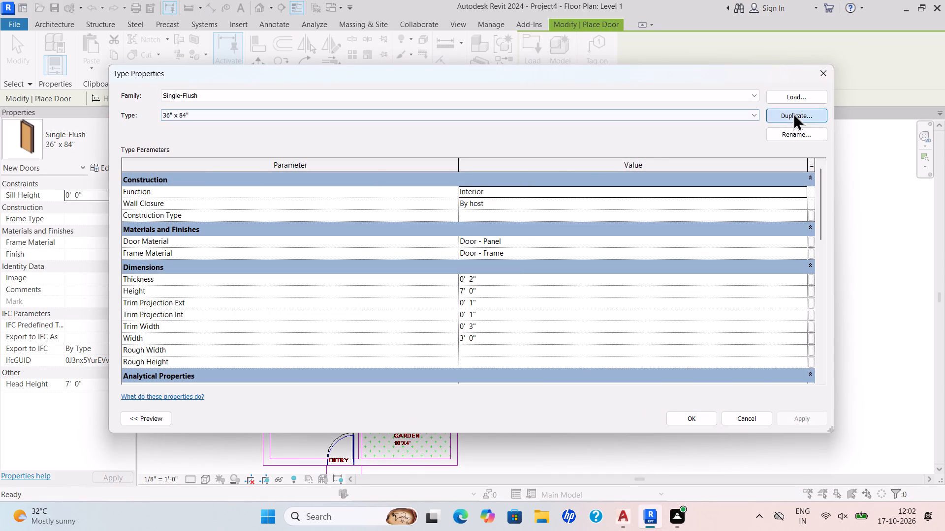
key("BackSpace")
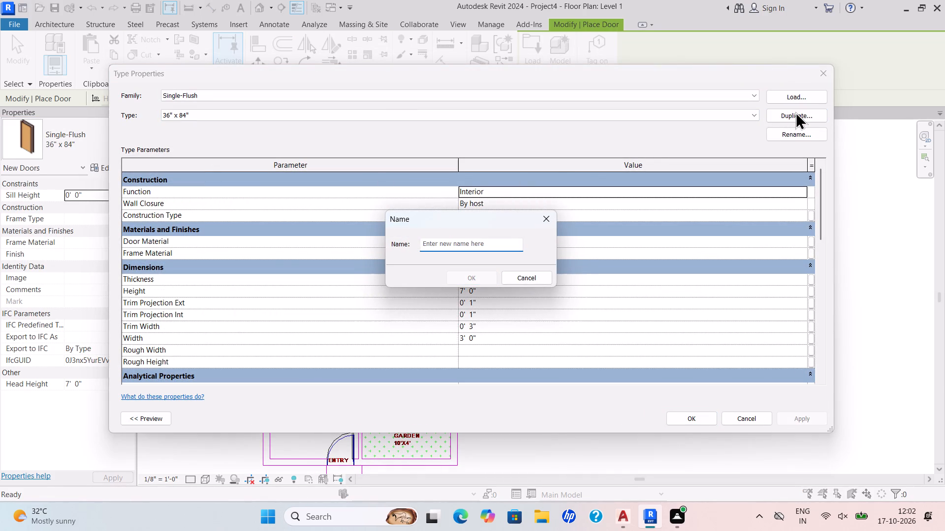
type("2'6")
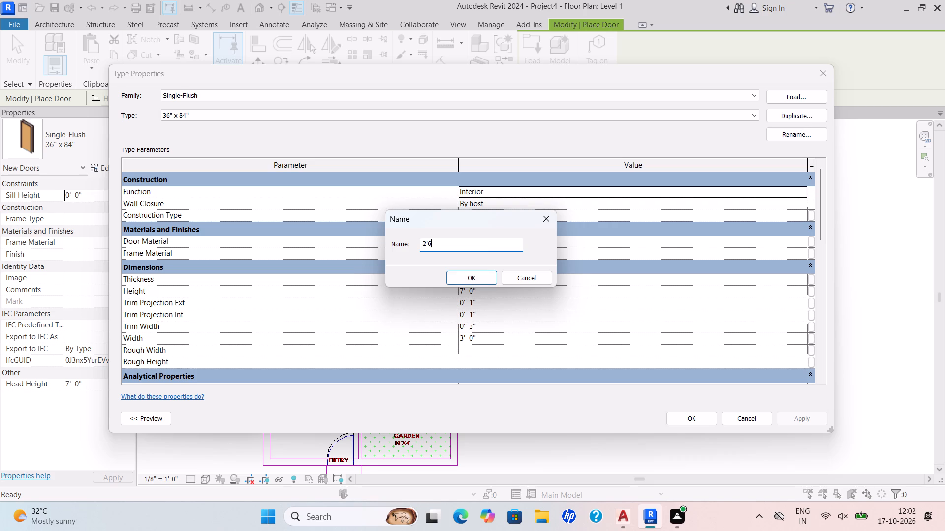
key("shift+quotedbl")
key("Return")
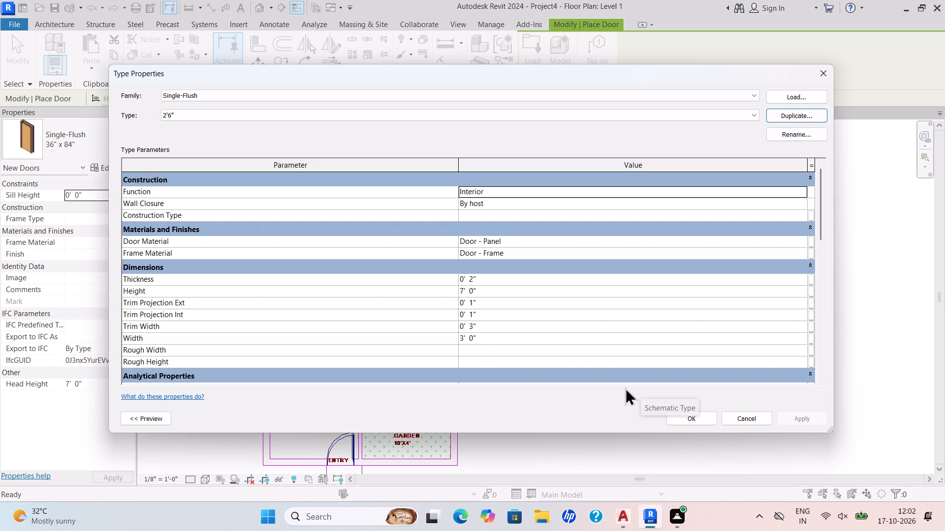
left_click(697, 413)
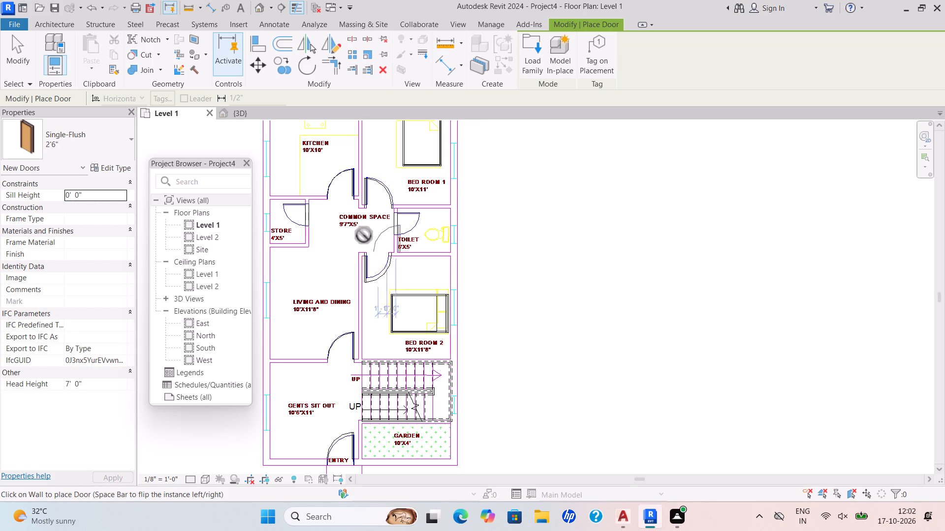
Set the width of the 2'6" door type to 2'6".
scroll(397, 233, "up", 4)
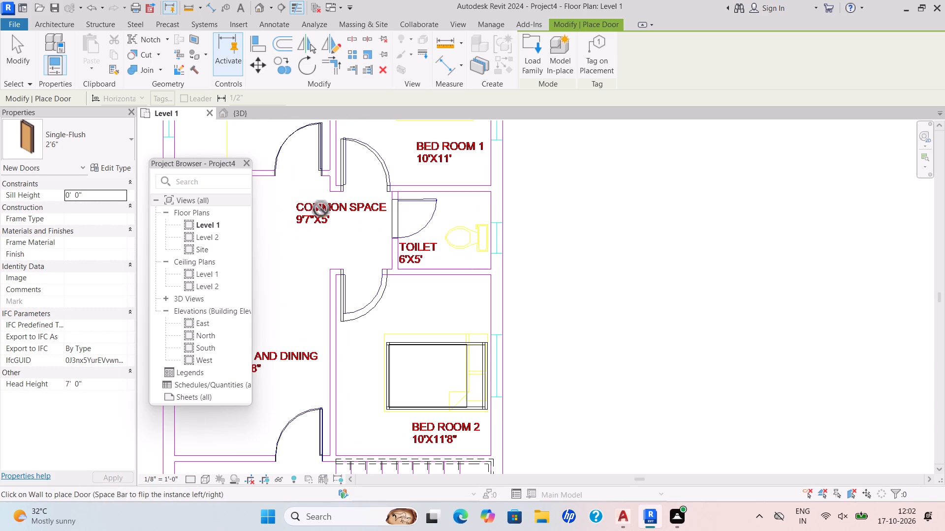
left_click(124, 164)
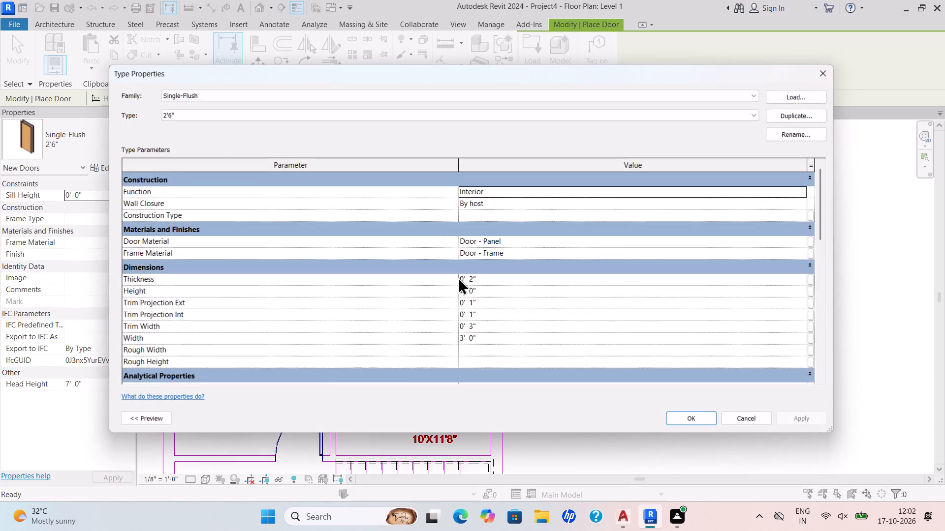
left_click_drag(483, 341, 445, 345)
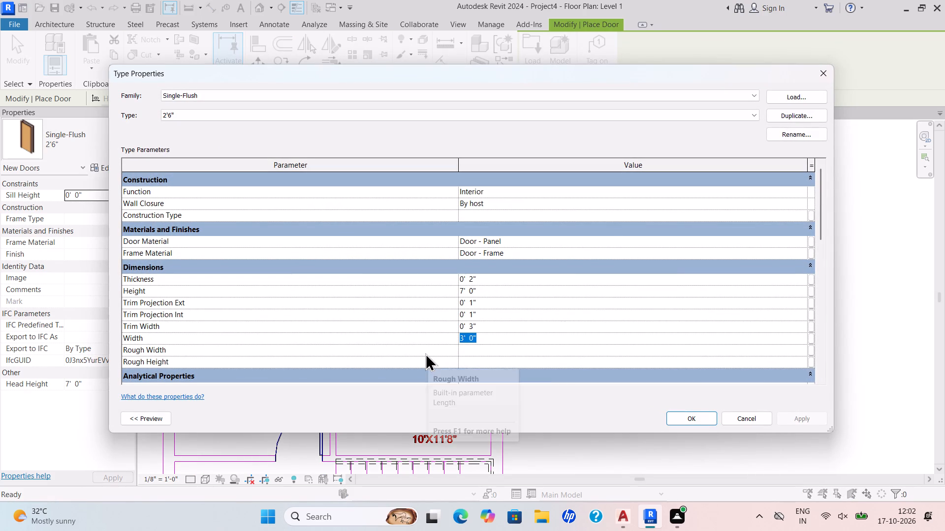
key("BackSpace")
type("2'")
type("6\"")
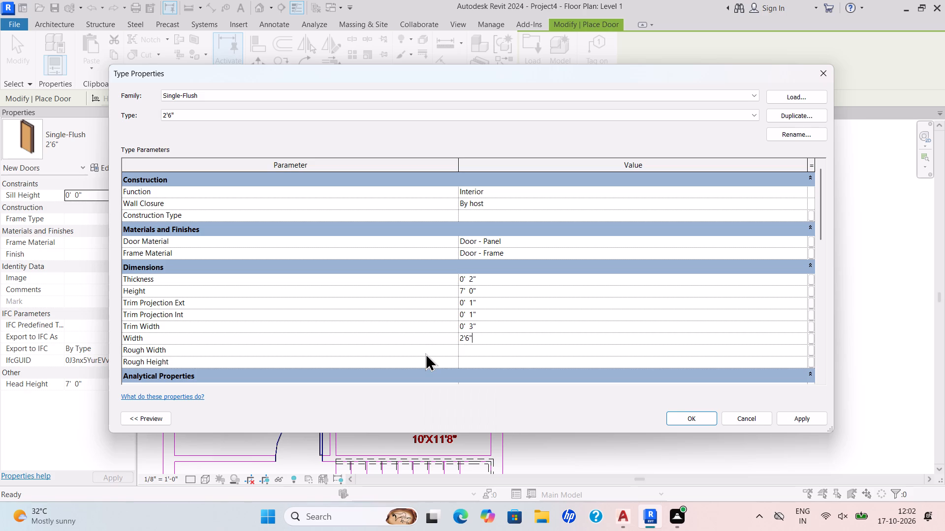
key("Return")
left_click(791, 417)
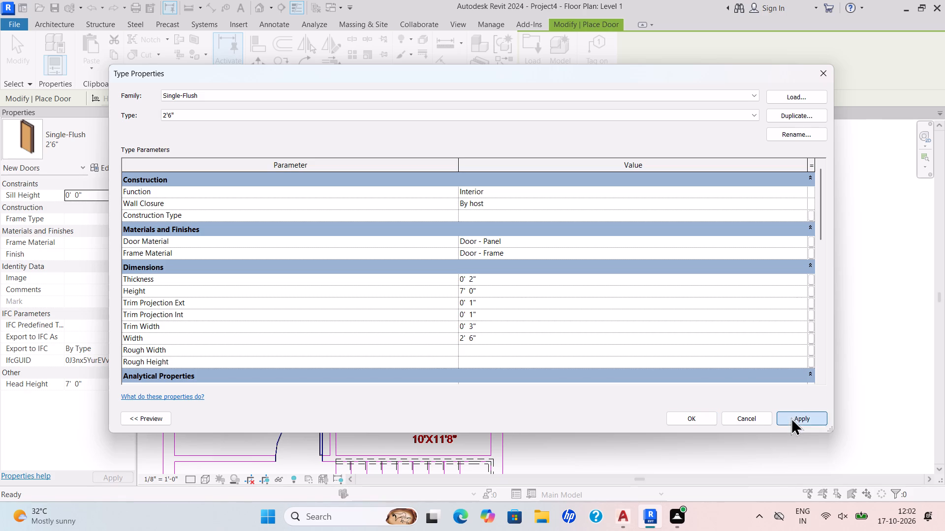
left_click(693, 416)
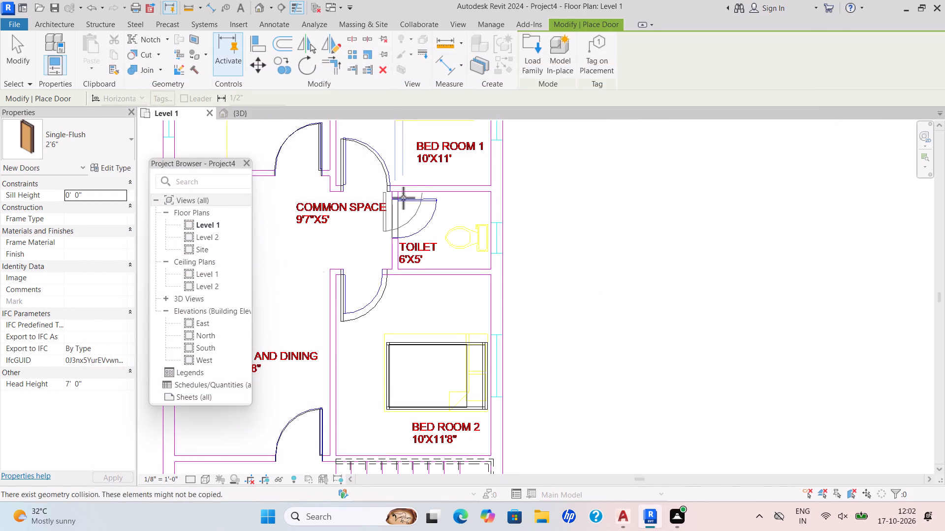
Place a 2'6" door over the CAD toilet door, flipped to match its swing and centred about 1'-11" from the Bed Room 1 side.
scroll(395, 215, "up", 4)
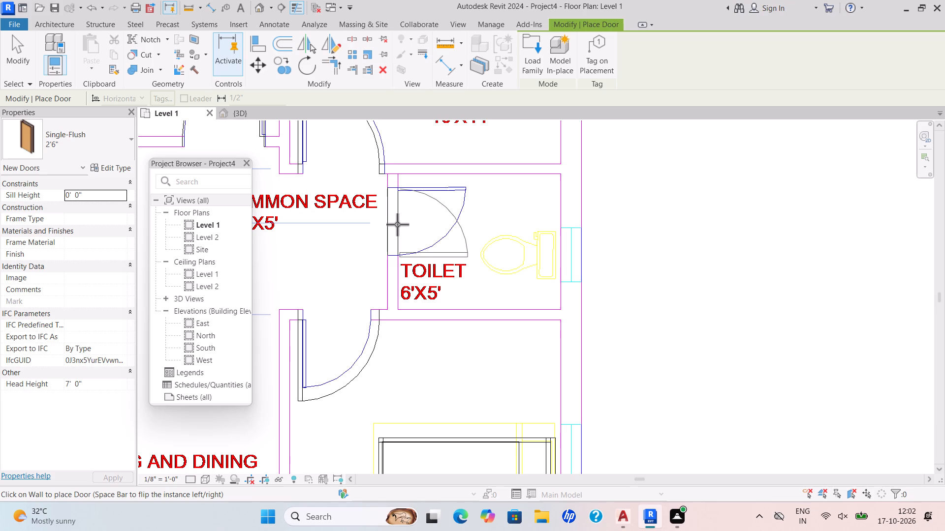
key("space")
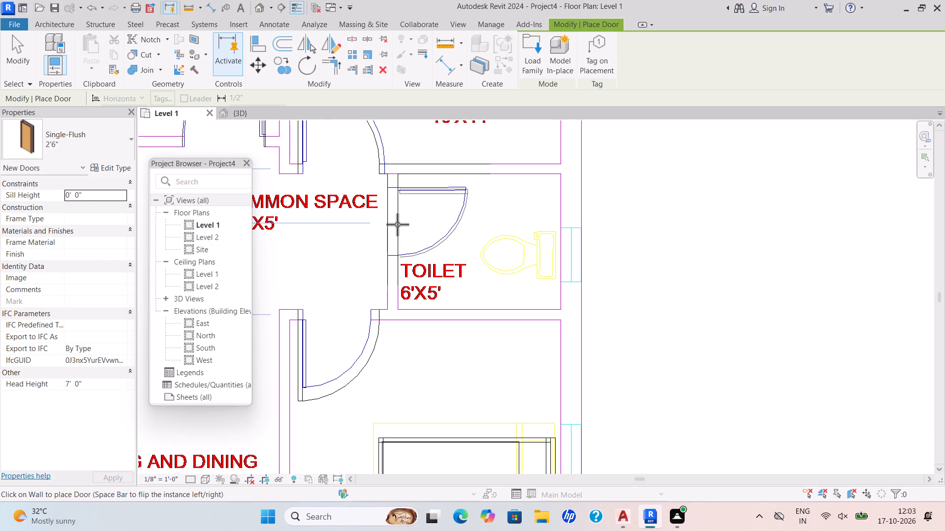
left_click(394, 222)
Place a 2'6" door over the CAD store door, flipped to match its swing and centred about 2'-0" from the kitchen side.
scroll(443, 228, "down", 4)
scroll(498, 223, "down", 1)
middle_click_drag(498, 223, 542, 223)
scroll(498, 223, "down", 1)
scroll(359, 205, "up", 3)
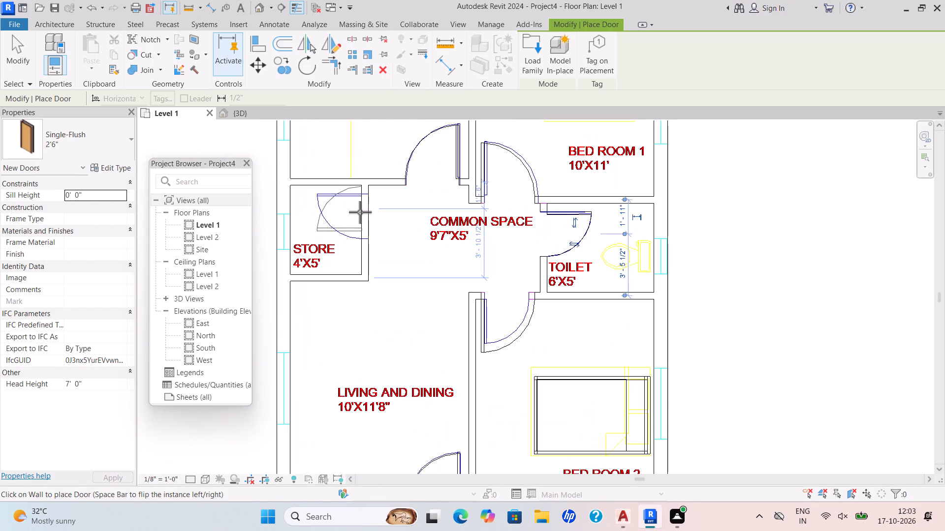
key("space")
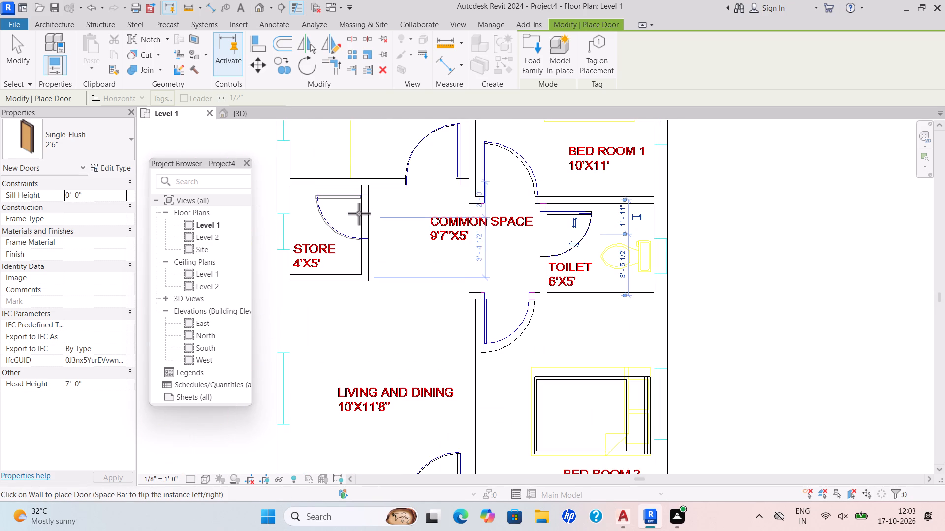
left_click(359, 213)
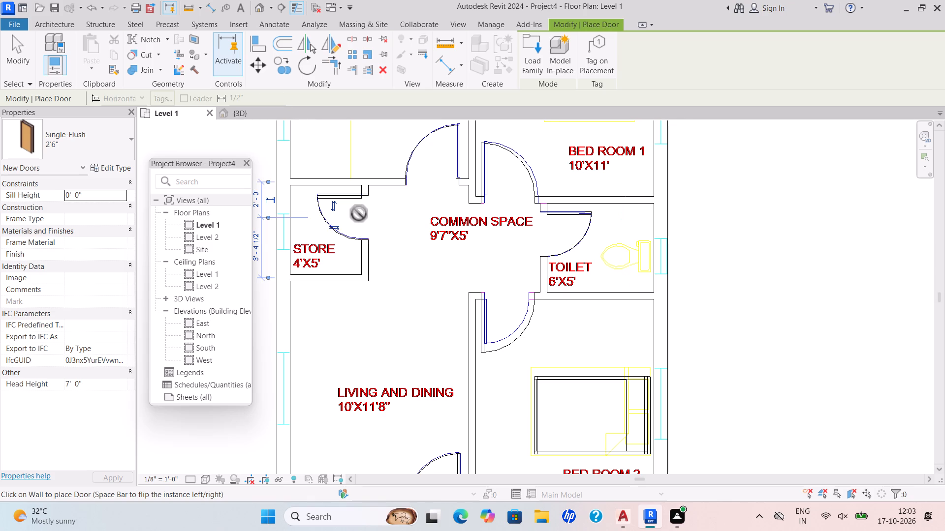
Examine the placed doors in the 3D view and return to the Level 1 floor plan.
scroll(359, 213, "down", 7)
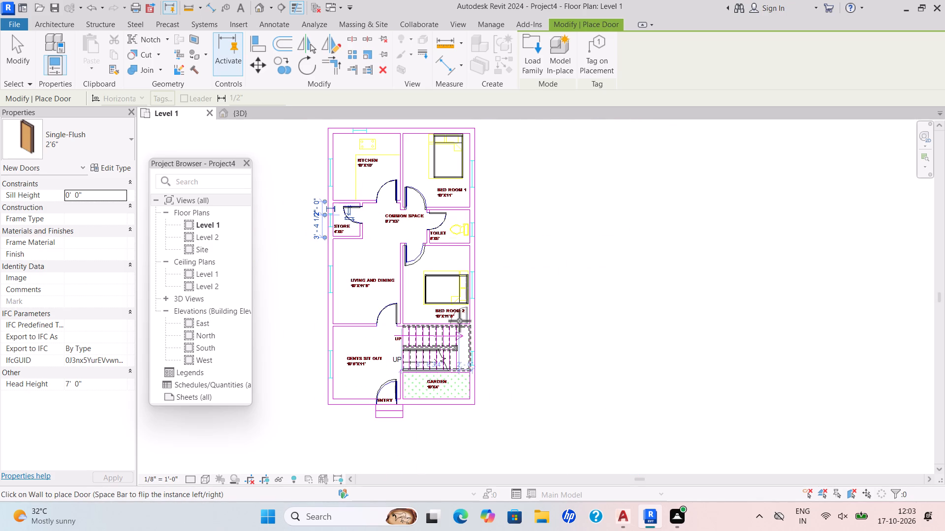
middle_click_drag(459, 317, 424, 346)
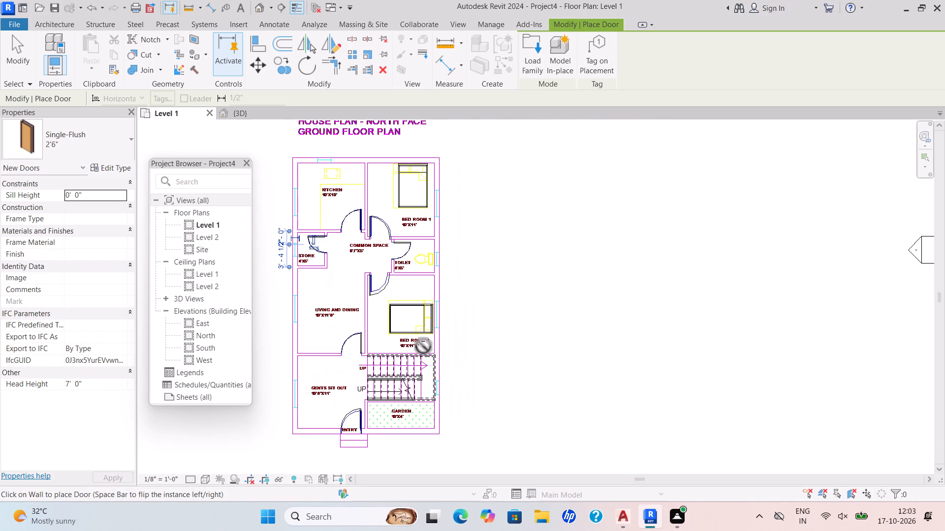
left_click(242, 112)
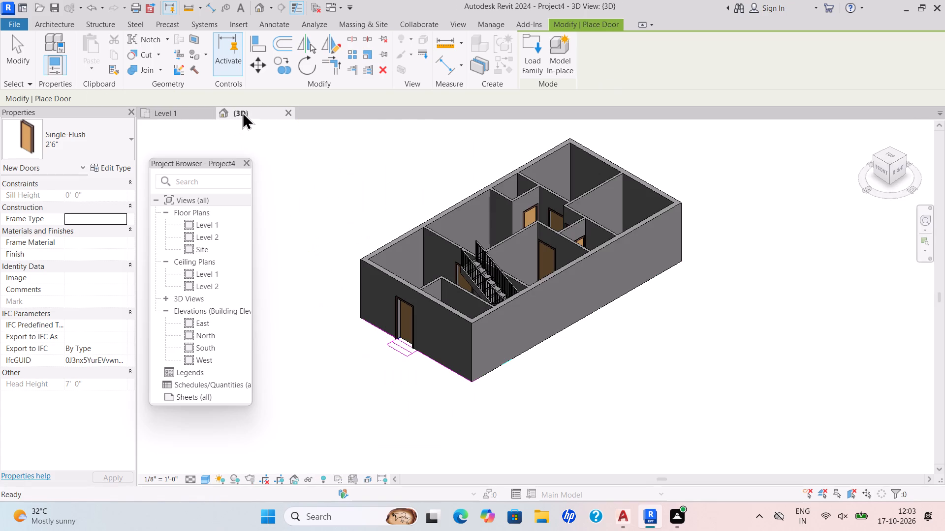
scroll(506, 284, "up", 2)
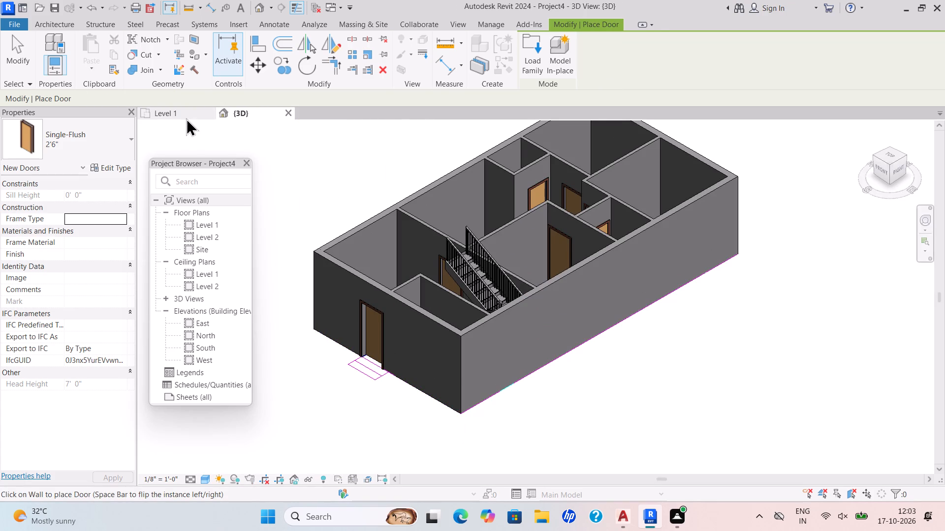
left_click(186, 117)
scroll(438, 281, "down", 1)
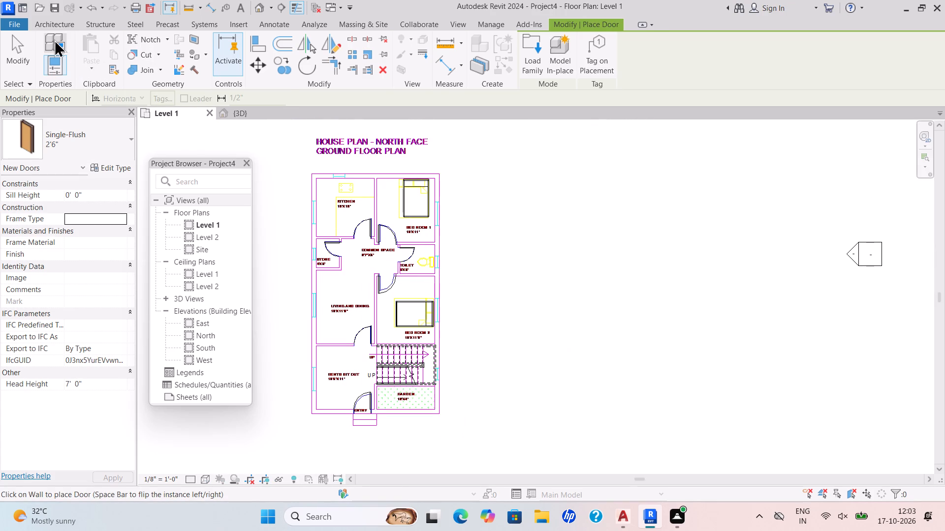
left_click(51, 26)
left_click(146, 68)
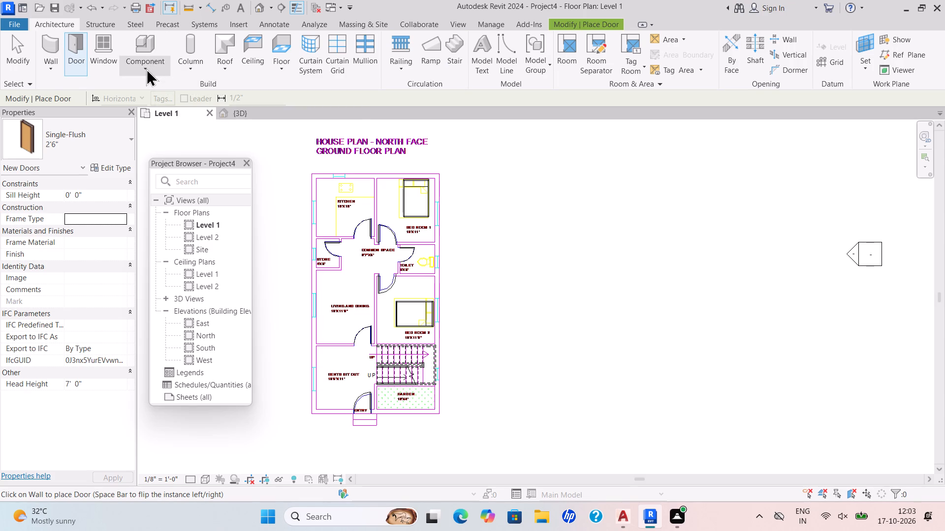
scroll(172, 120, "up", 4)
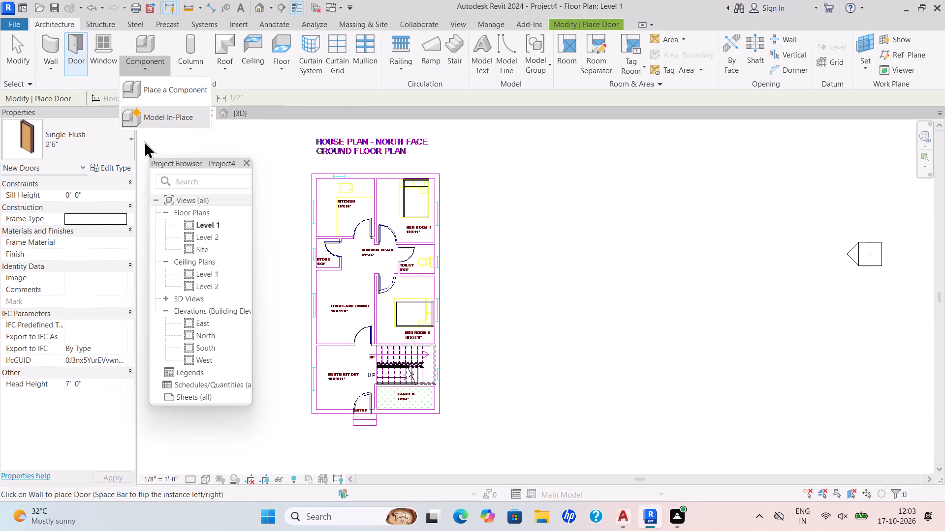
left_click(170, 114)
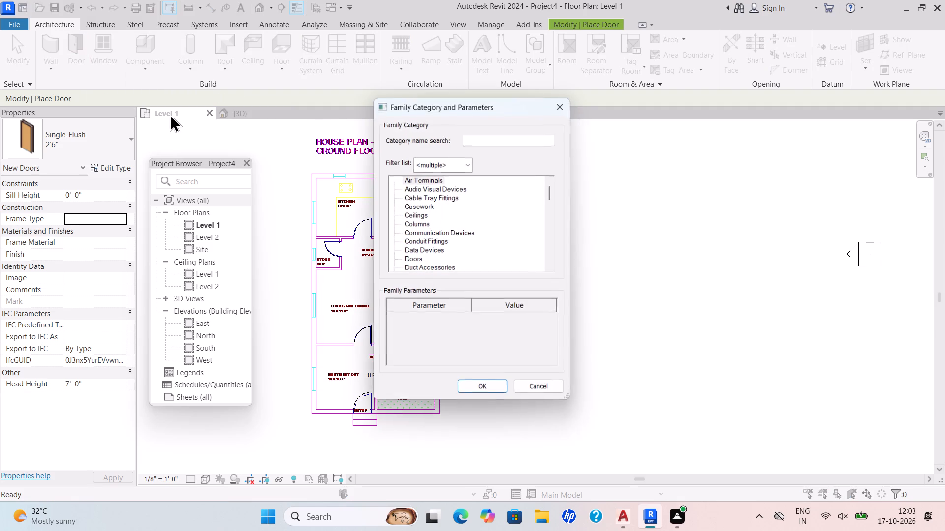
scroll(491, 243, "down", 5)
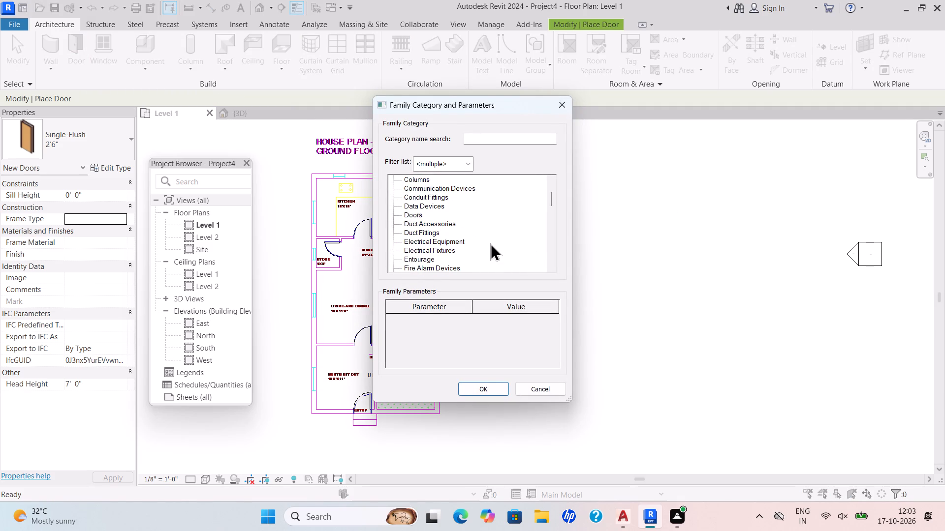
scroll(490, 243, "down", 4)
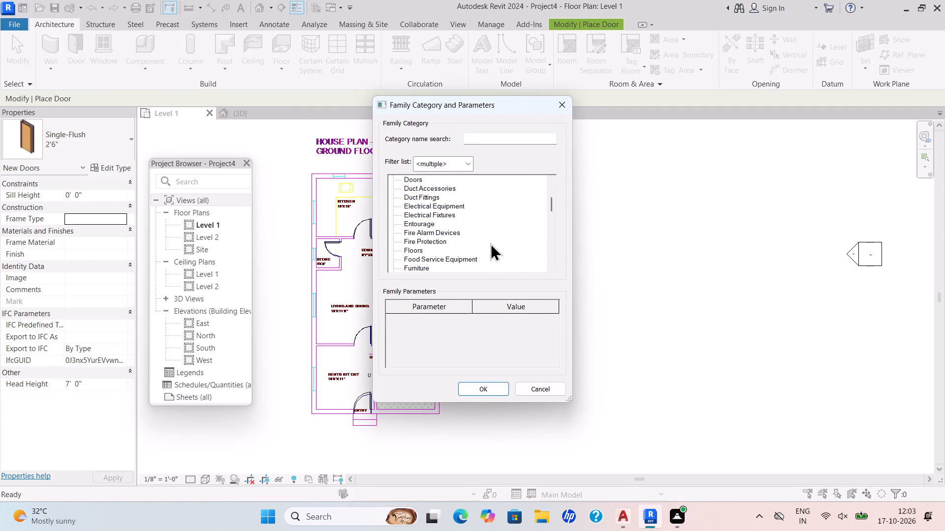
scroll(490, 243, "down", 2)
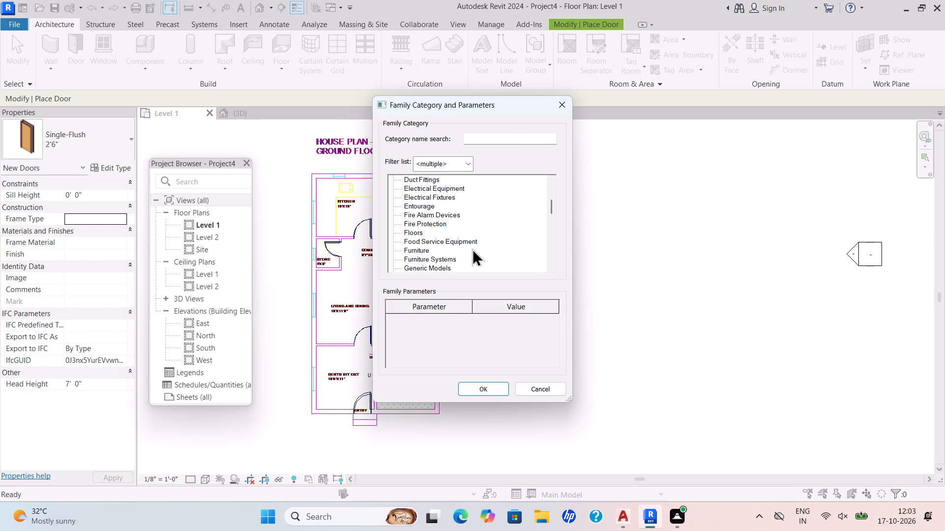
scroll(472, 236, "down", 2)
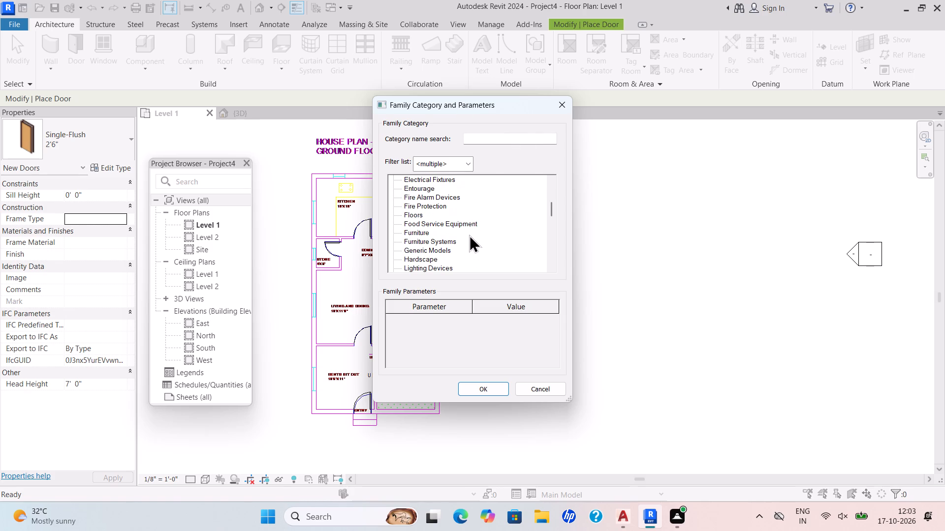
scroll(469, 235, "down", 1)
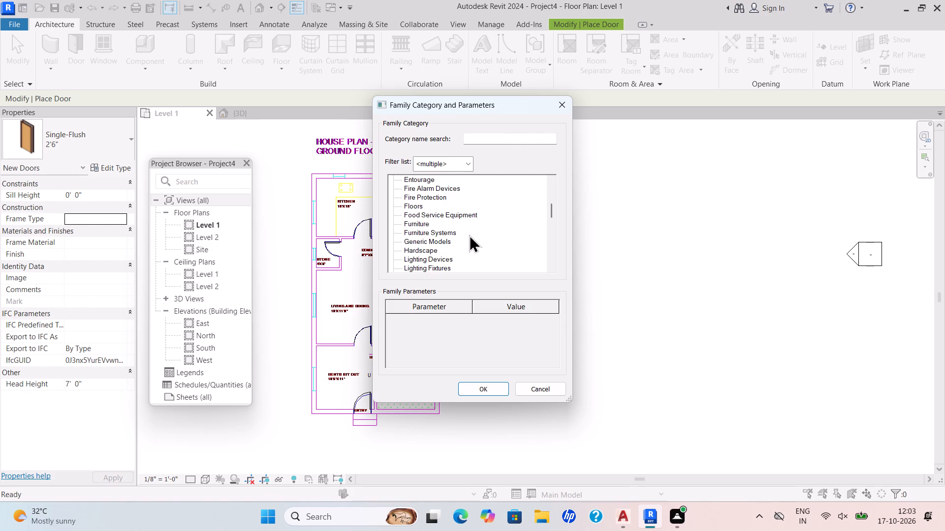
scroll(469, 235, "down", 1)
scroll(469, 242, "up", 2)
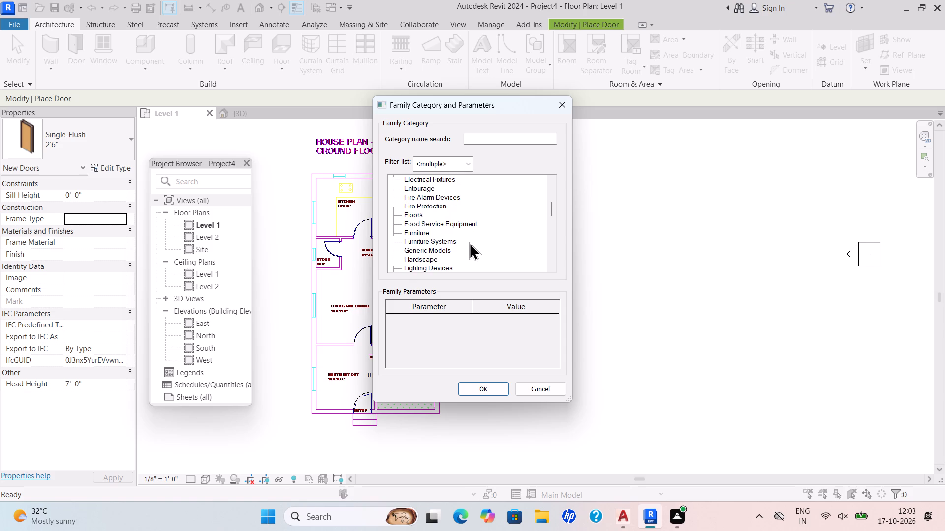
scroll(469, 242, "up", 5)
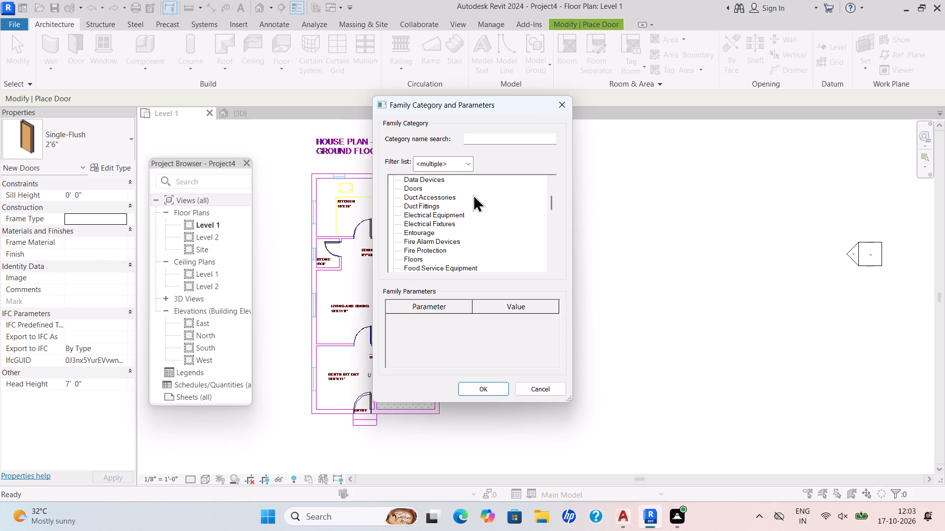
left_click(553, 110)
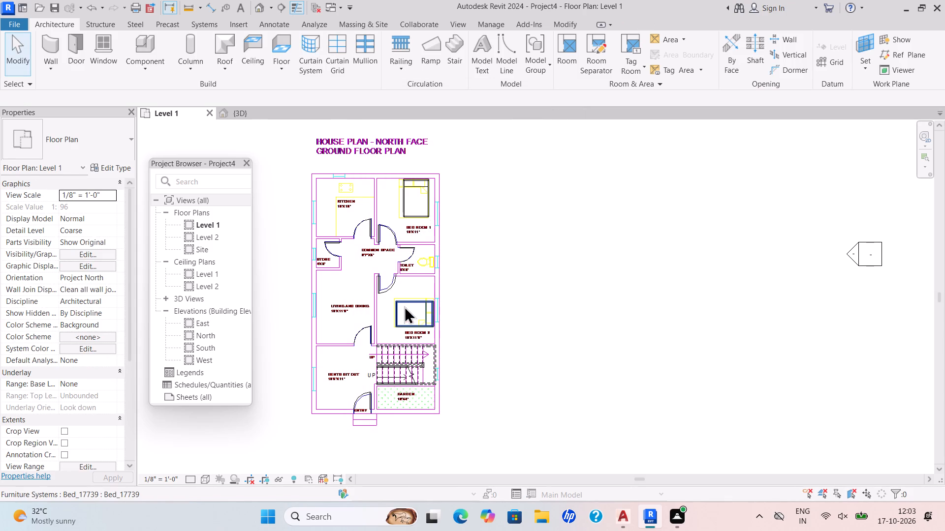
Load the Modern_Toilet_7747 family from the wash basin folder of the SHUBHAM CITY library as a component.
left_click(141, 62)
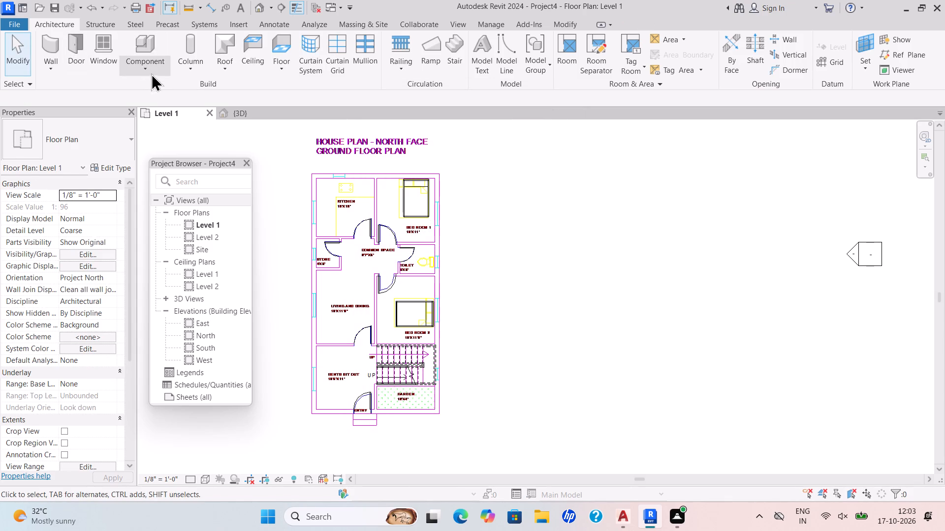
left_click(156, 83)
double_click(531, 54)
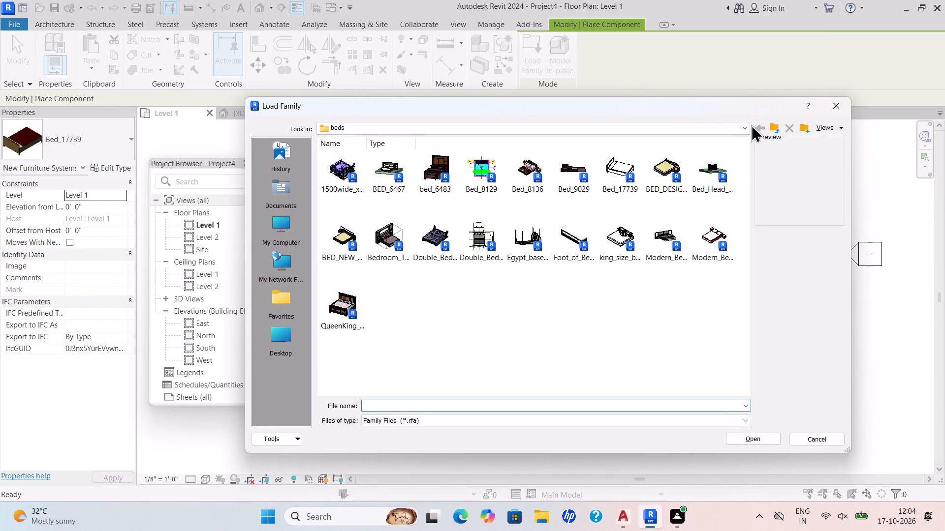
left_click(748, 124)
left_click(623, 199)
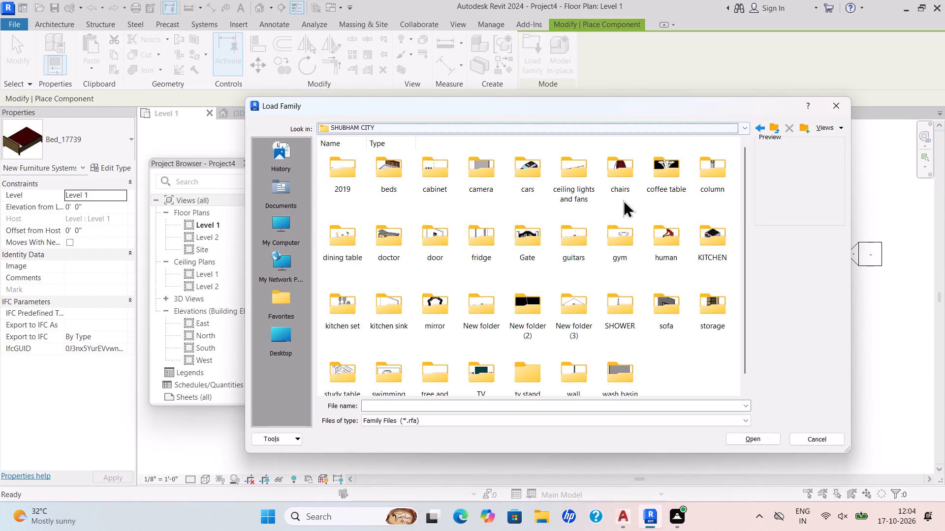
scroll(567, 213, "down", 6)
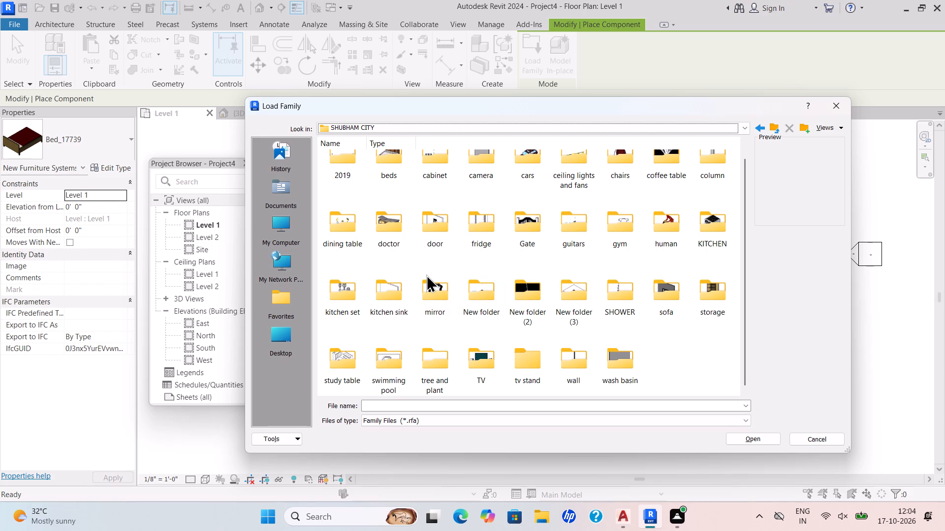
scroll(625, 237, "down", 3)
scroll(455, 377, "up", 3)
scroll(432, 370, "down", 5)
double_click(623, 359)
left_click(715, 179)
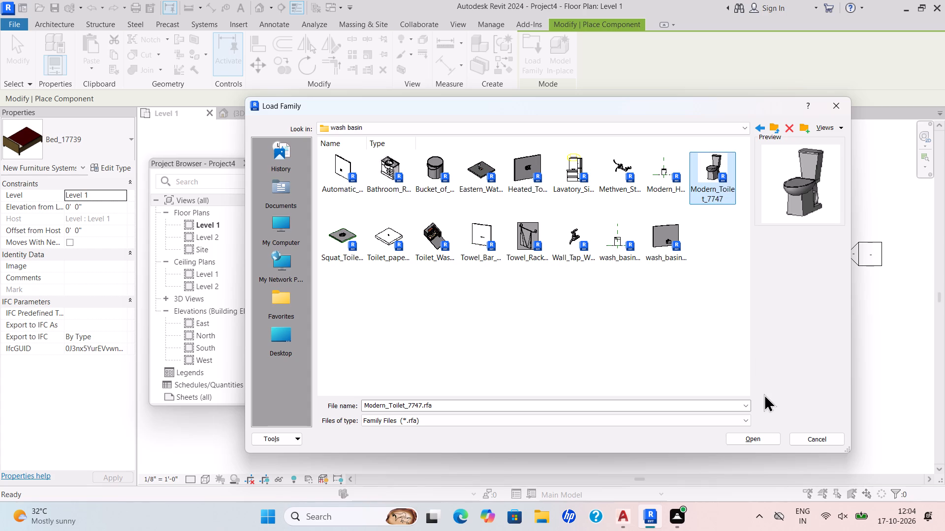
left_click(761, 438)
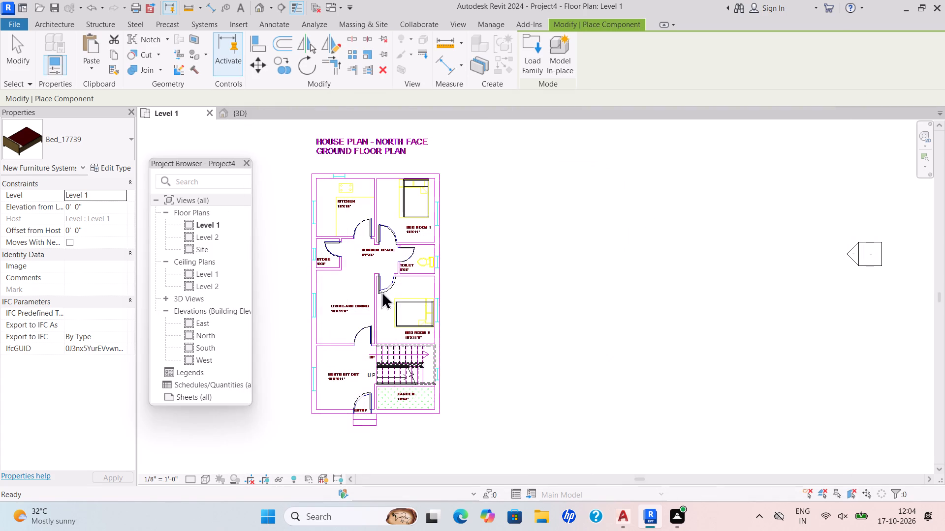
Place the Modern_Toilet_7747 over the CAD toilet symbol, rotated with its tank towards the outer wall, about 2'-3" from the Bed Room 2 wall.
scroll(430, 268, "up", 4)
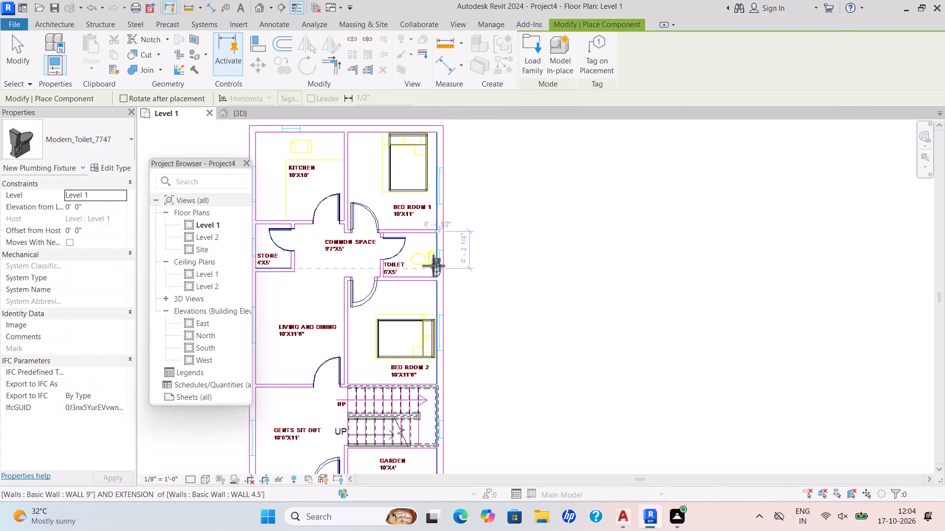
scroll(430, 262, "up", 3)
key("space")
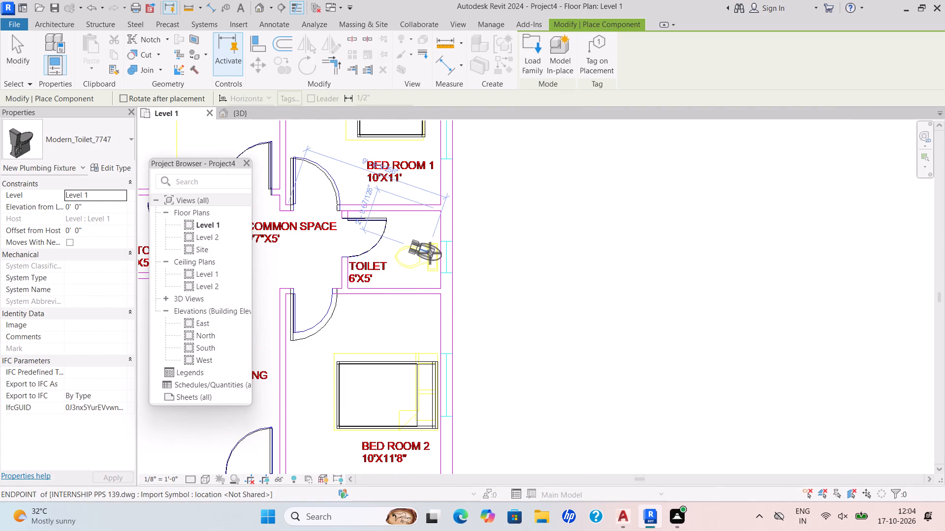
key("space")
key("space")
key("space")
key("space")
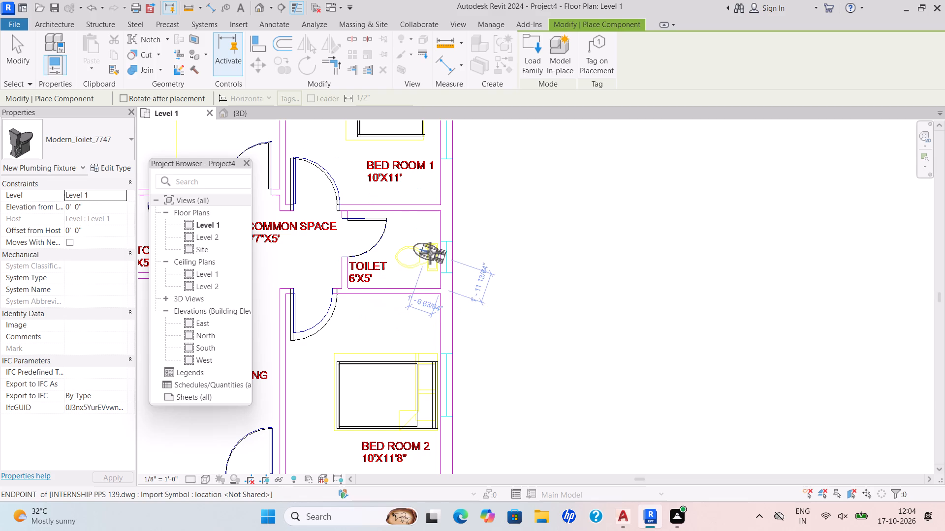
key("space")
scroll(430, 253, "down", 4)
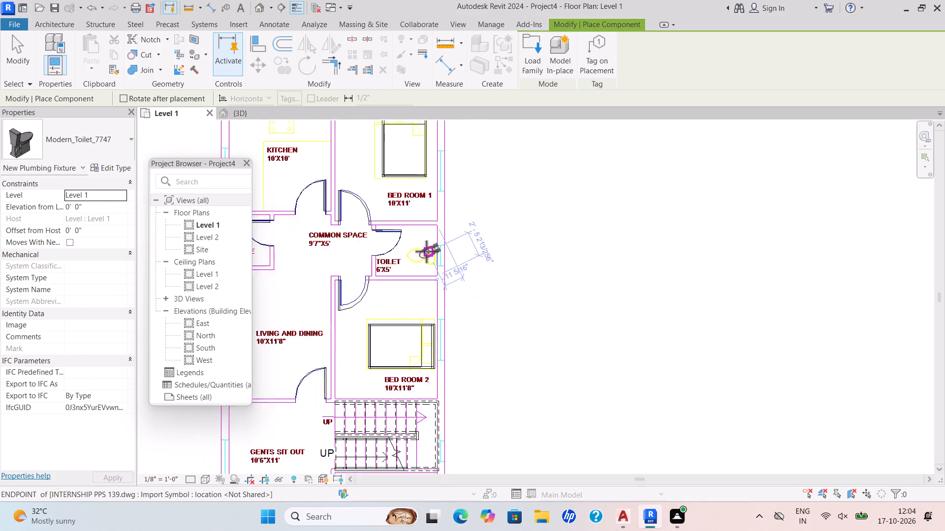
scroll(417, 259, "up", 9)
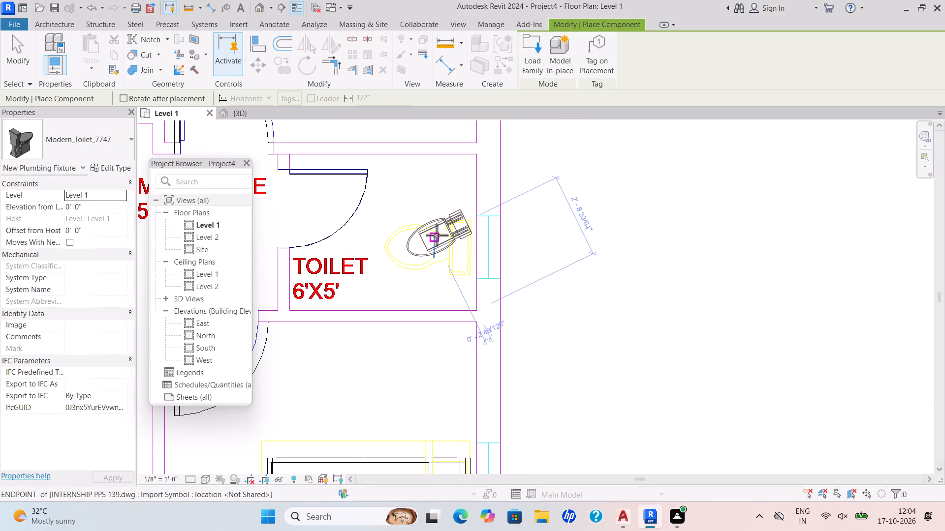
scroll(437, 235, "up", 5)
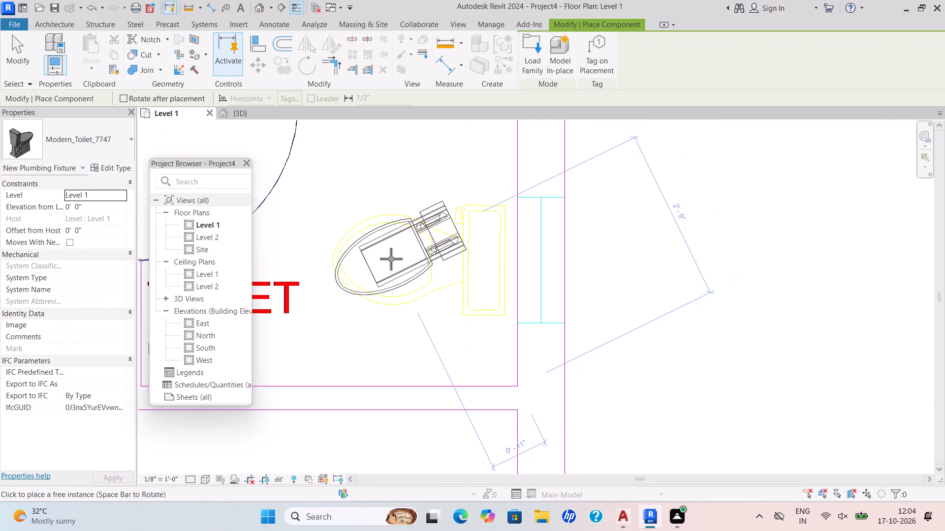
key("space")
key("space")
key("space")
key("space")
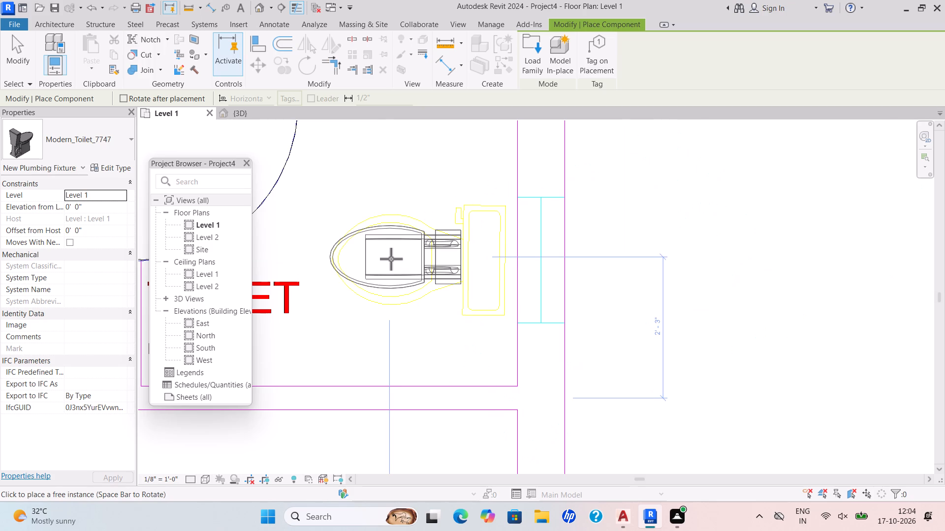
left_click(429, 256)
scroll(596, 232, "down", 6)
middle_click_drag(598, 236, 659, 271)
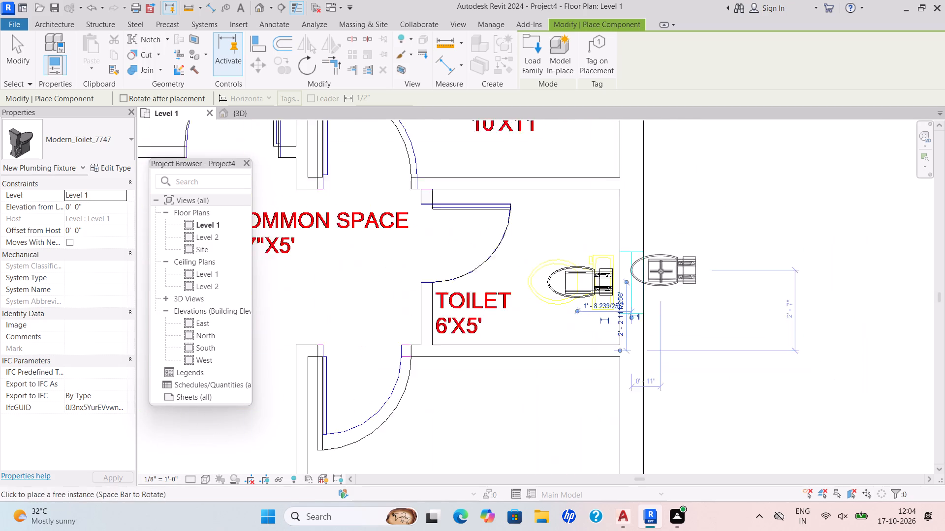
scroll(345, 263, "down", 7)
middle_click_drag(358, 263, 590, 249)
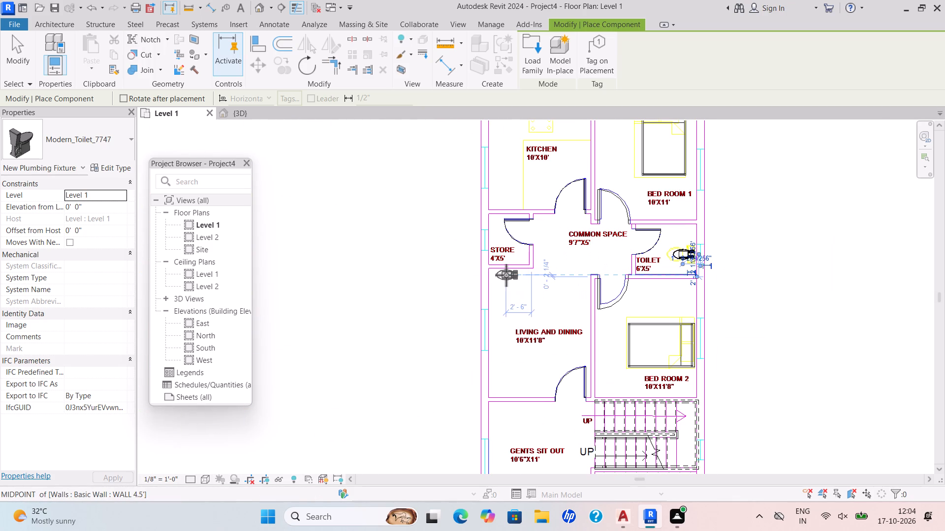
key("Escape")
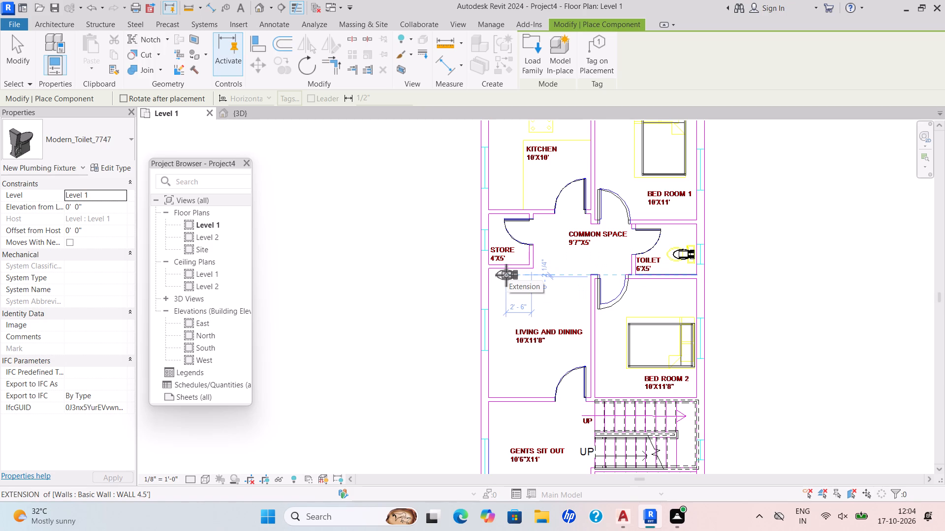
Start placing a window and duplicate the Window-Casement-Double 34" x 36" type as WIN 5'.
scroll(703, 82, "down", 1)
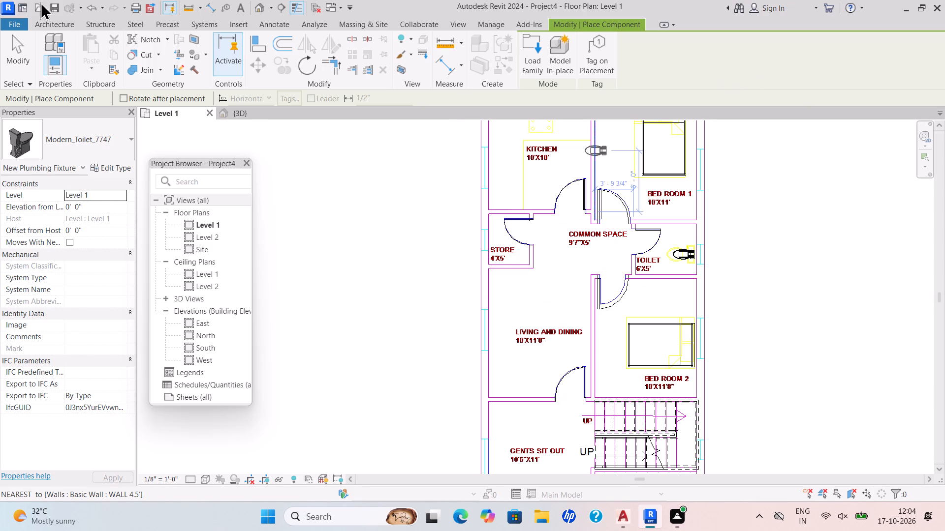
left_click(64, 21)
left_click_drag(114, 61, 116, 66)
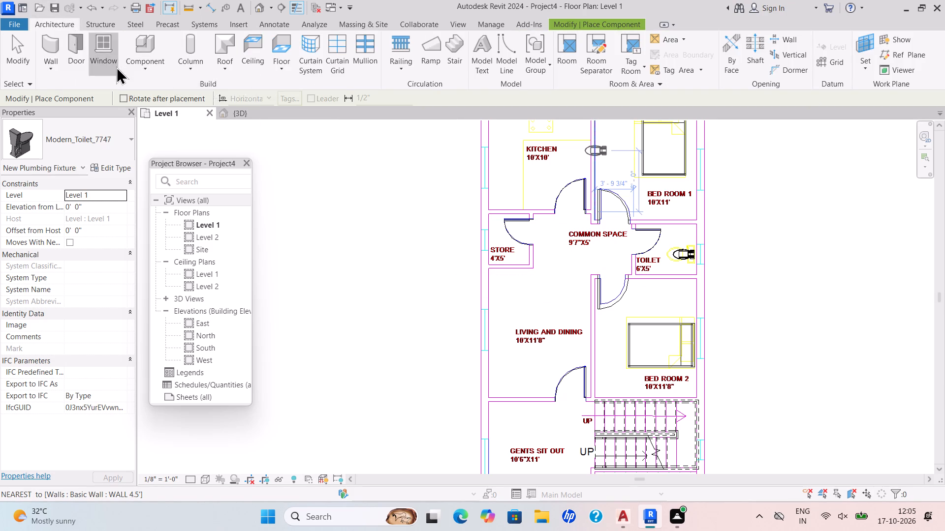
left_click_drag(116, 66, 116, 67)
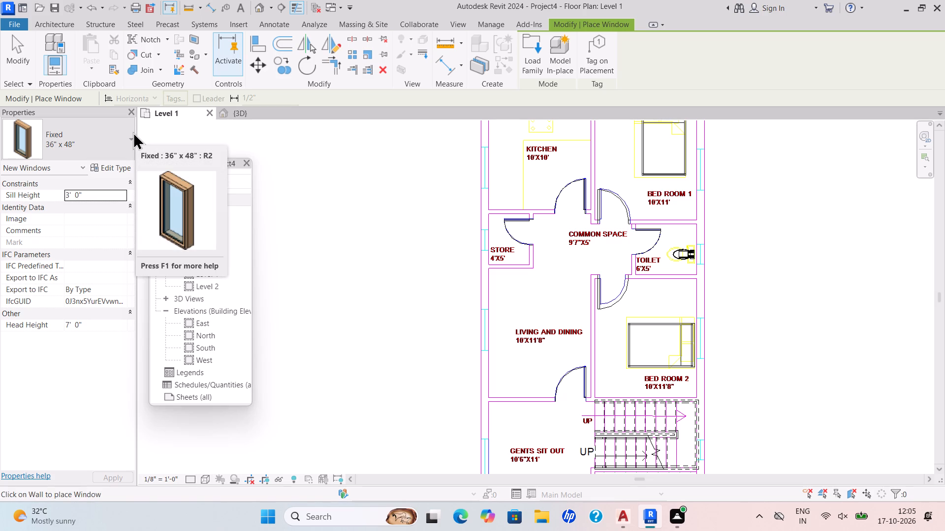
left_click(114, 147)
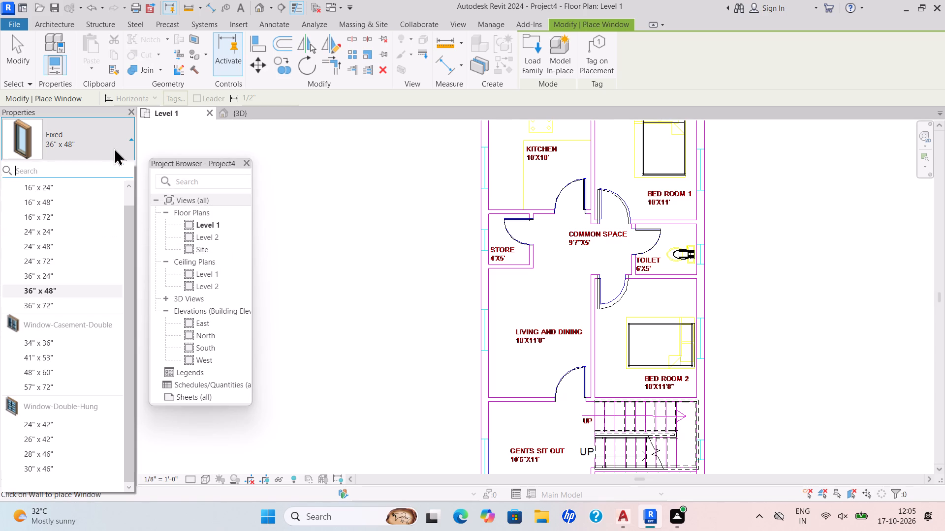
scroll(16, 362, "up", 1)
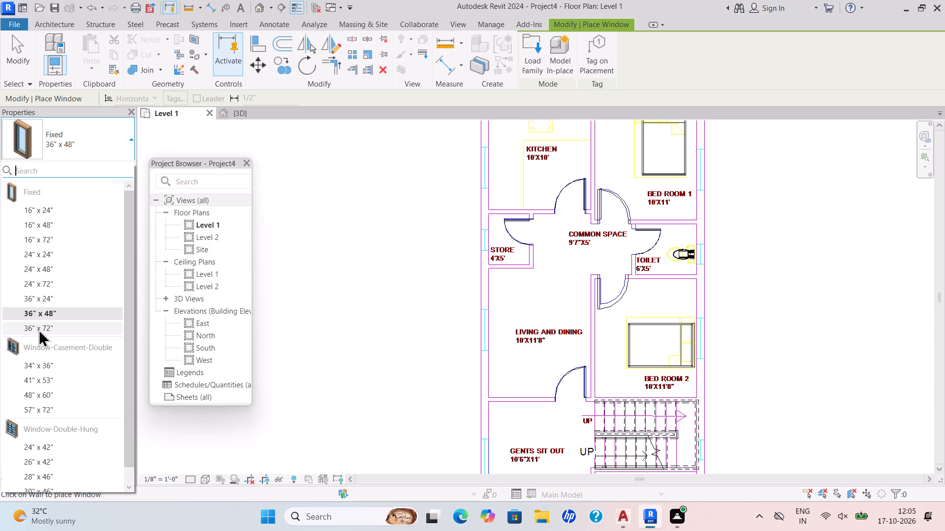
left_click(43, 365)
left_click(116, 167)
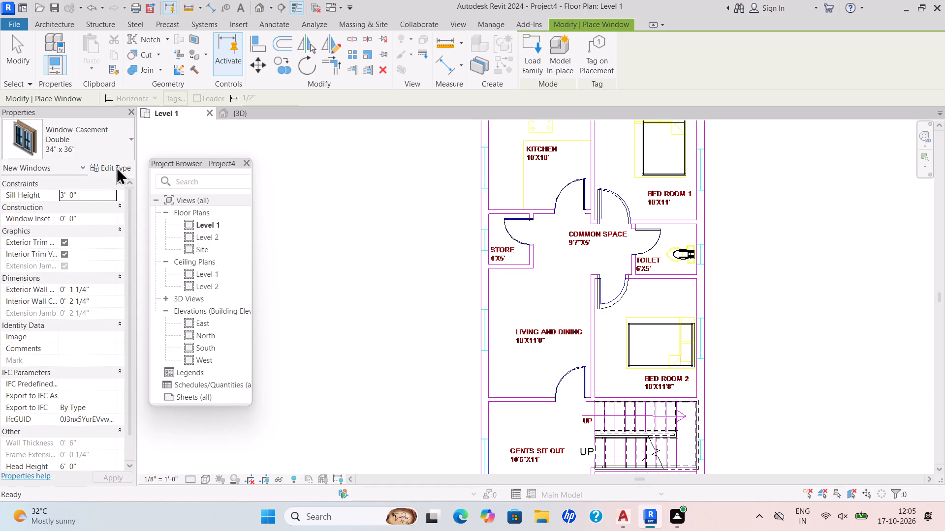
left_click(785, 112)
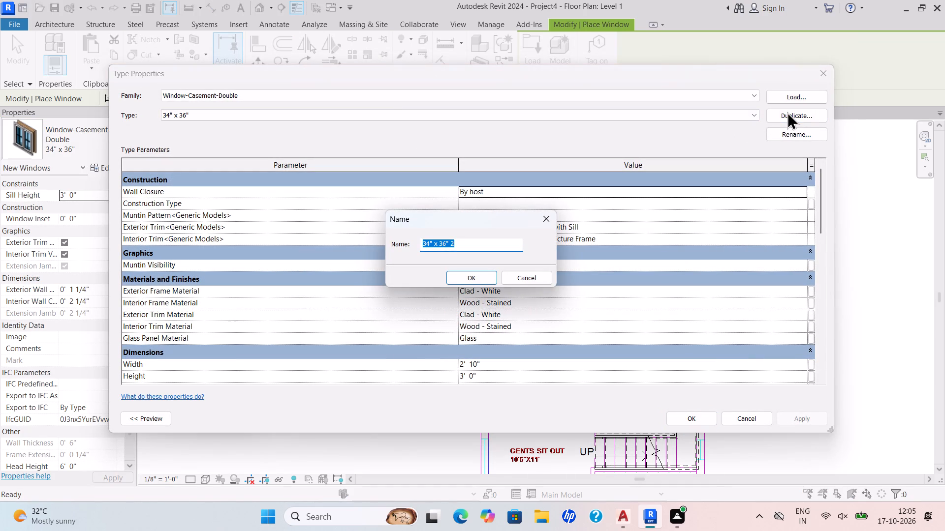
key("BackSpace")
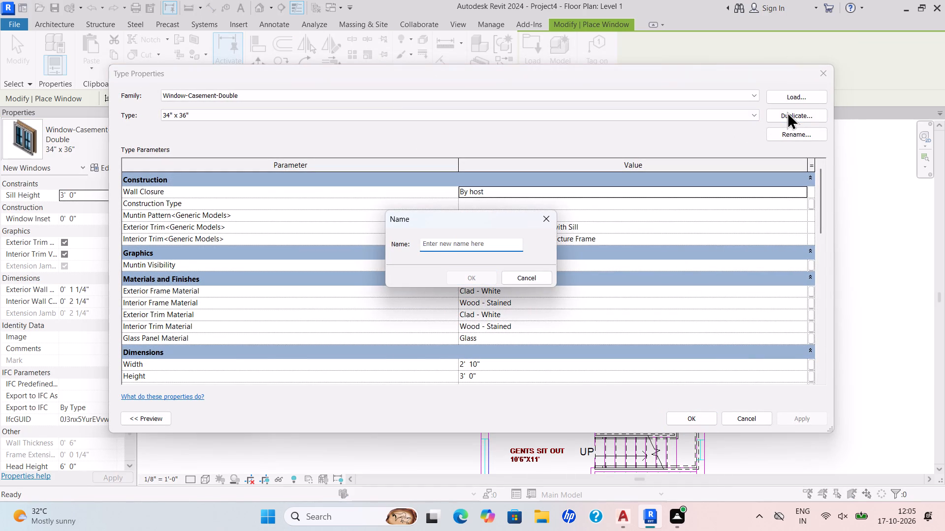
type("WIN")
key("space")
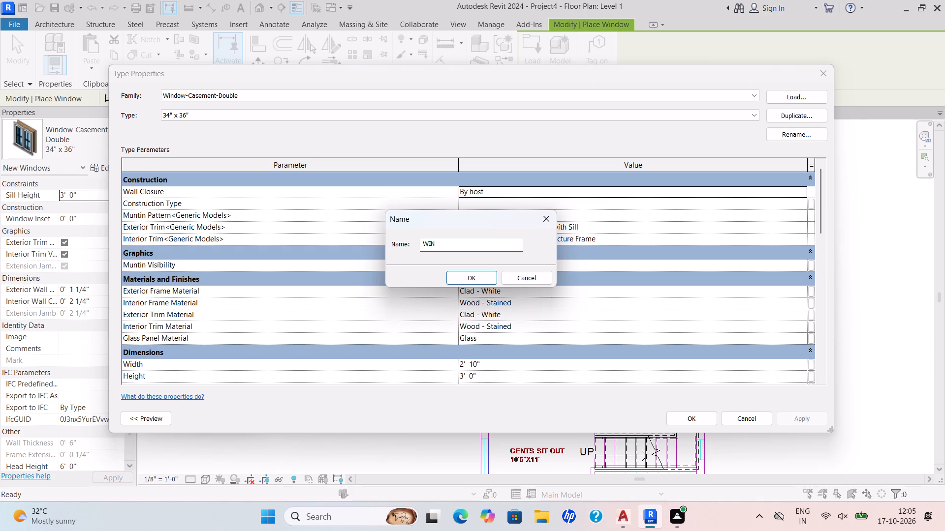
type("5'")
key("Return")
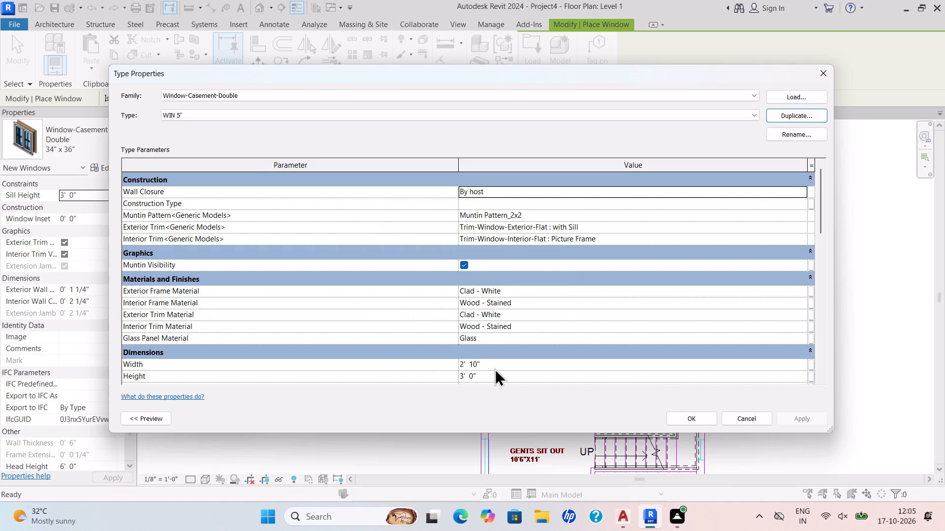
Set the width of the WIN 5' window type to 5' and apply it.
left_click_drag(491, 365, 415, 377)
key("BackSpace")
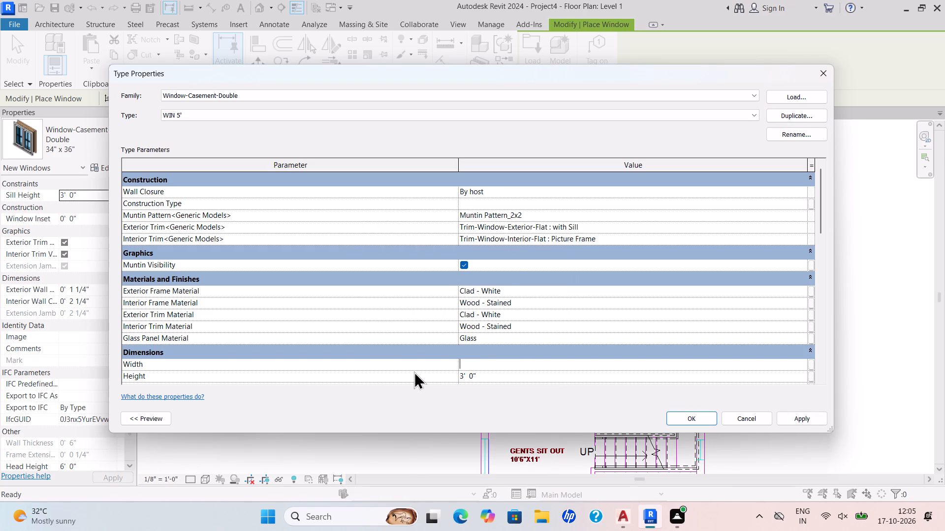
key("3")
key("BackSpace")
type("5'")
key("Return")
left_click(802, 410)
left_click(801, 411)
left_click(794, 417)
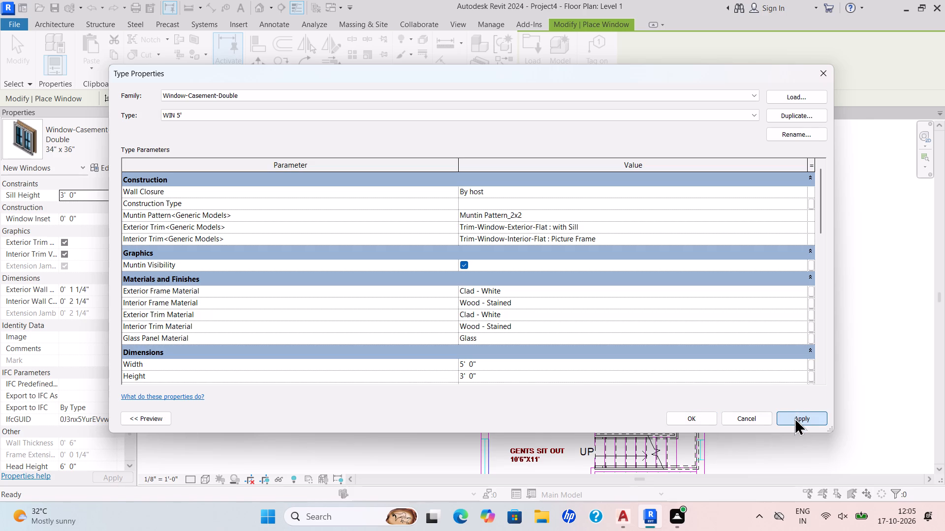
left_click(696, 418)
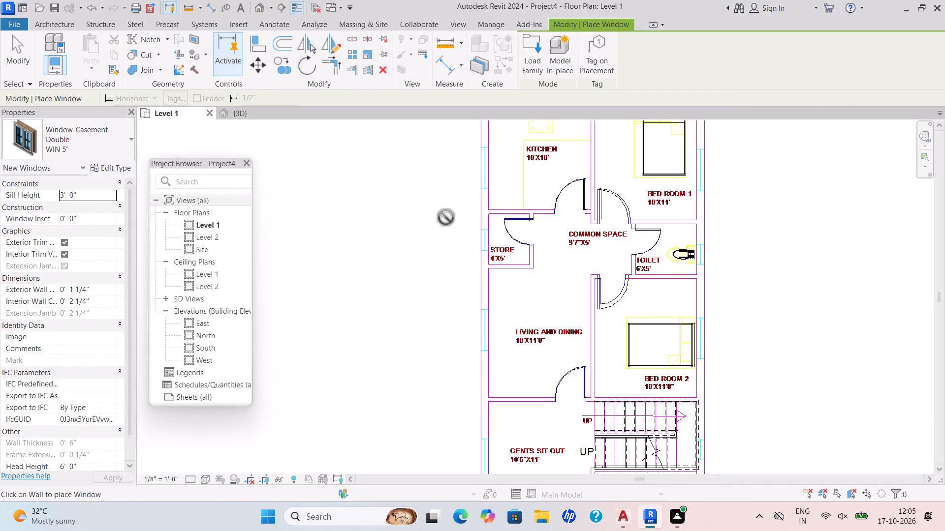
Place a WIN 5' window over the CAD window in the kitchen's outer wall, centred about 4'-0" from the store side.
scroll(490, 165, "up", 4)
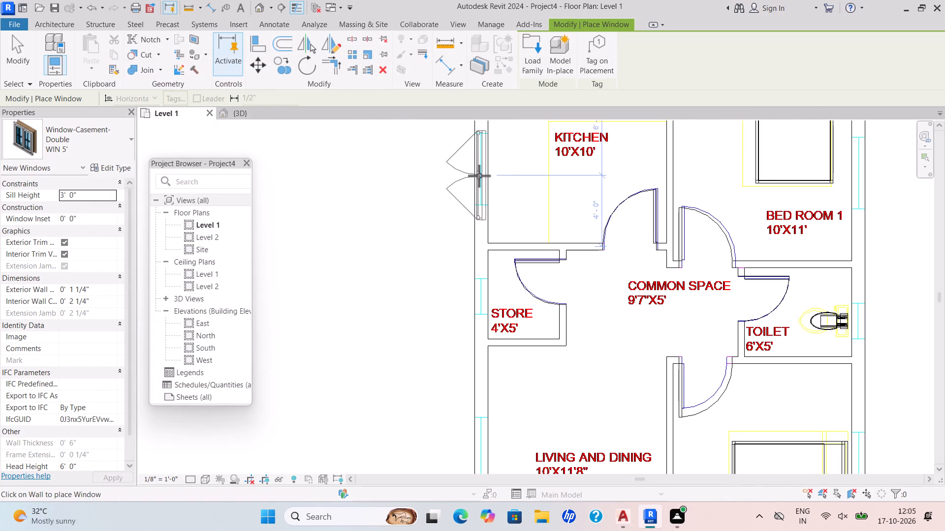
left_click(479, 176)
scroll(554, 185, "down", 4)
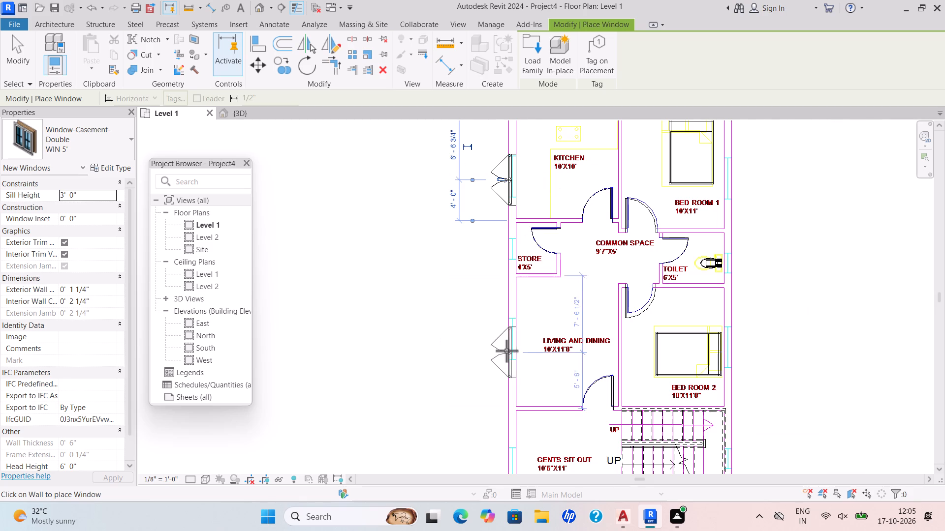
Place a WIN 5' window over the CAD window in the living and dining outer wall, centred about 6'-3" from the store side.
scroll(506, 351, "up", 5)
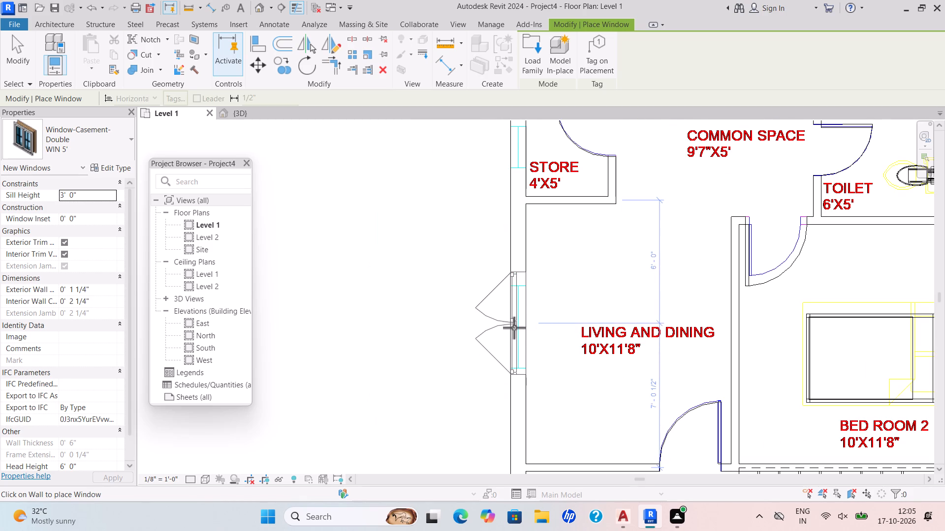
scroll(514, 328, "up", 3)
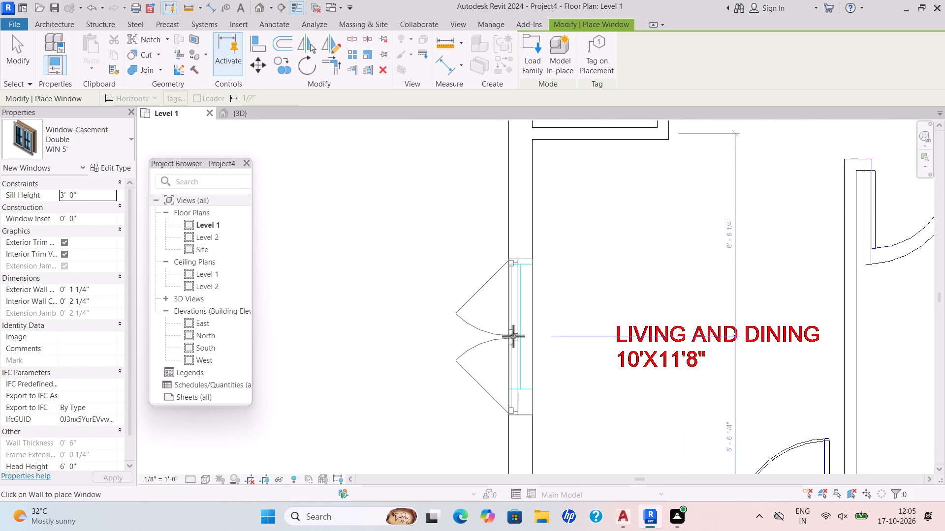
left_click(516, 329)
scroll(539, 328, "down", 6)
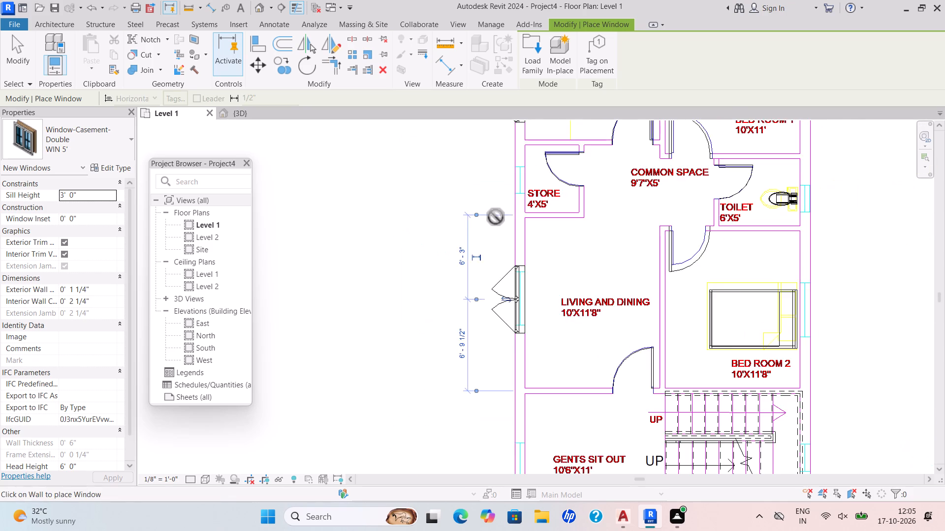
Place a WIN 5' window over the CAD window in the gents sit out's outer wall, centred about 5'-8 5/8" from both ends.
scroll(544, 309, "down", 2)
middle_click_drag(542, 309, 481, 229)
scroll(465, 344, "up", 3)
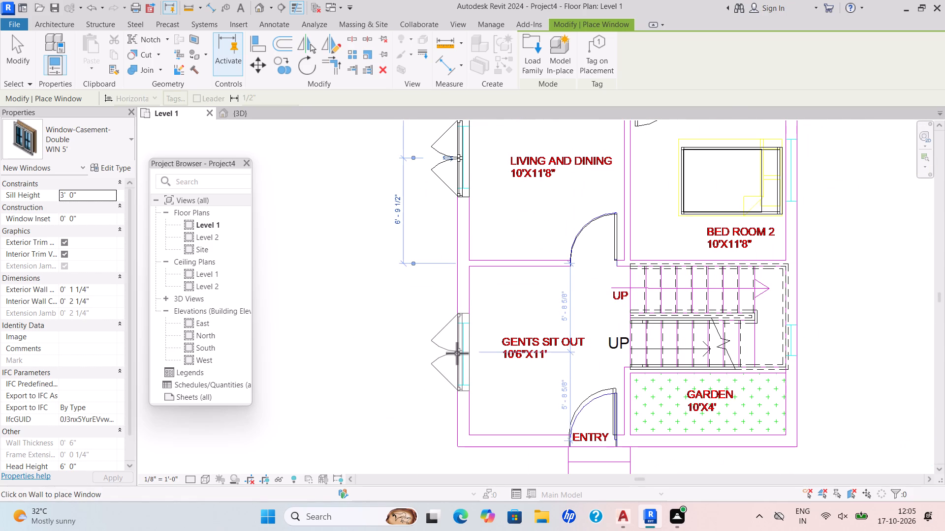
left_click(457, 356)
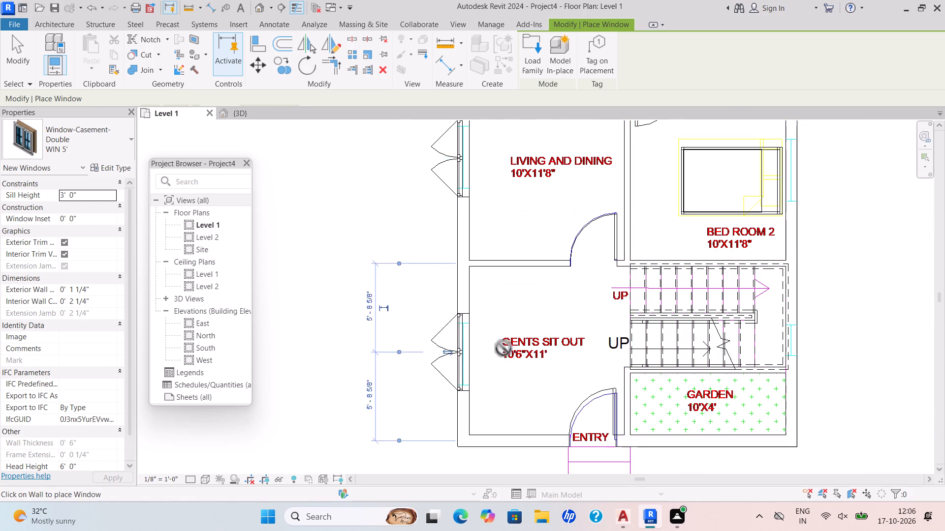
Place a WIN 5' window in the staircase's outer wall at the CAD window, centred about 2'-10" from the garden side.
scroll(511, 346, "down", 3)
middle_click_drag(491, 344, 327, 360)
scroll(327, 360, "up", 1)
scroll(572, 301, "down", 2)
middle_click_drag(572, 301, 527, 319)
scroll(532, 341, "up", 7)
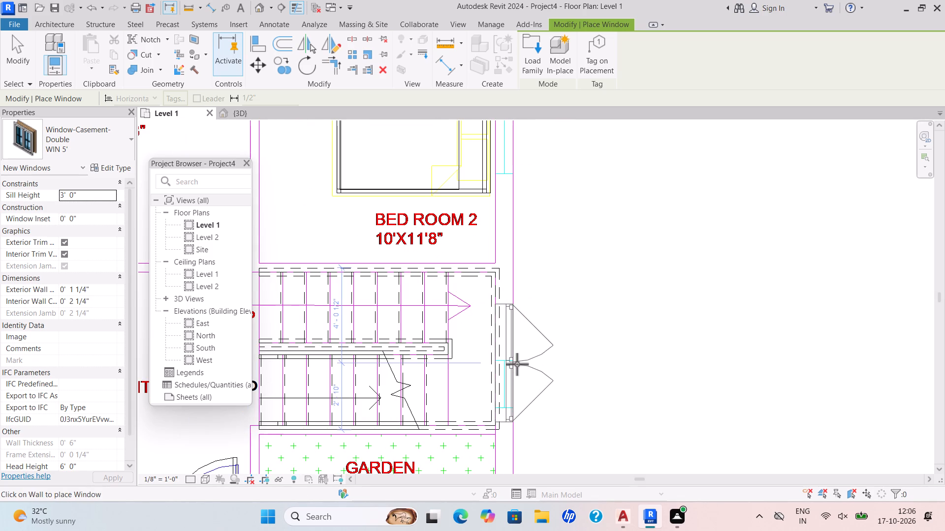
left_click(517, 364)
Place a WIN 5' window over the CAD window in Bed Room 1's outer side wall, centred about 5'-0" from the toilet side.
scroll(528, 357, "down", 2)
middle_click_drag(527, 352, 607, 220)
scroll(587, 263, "down", 5)
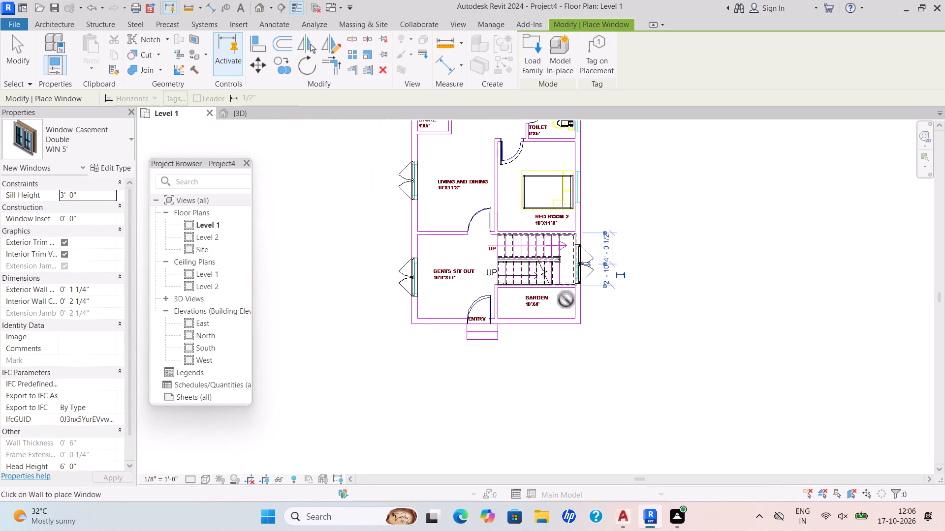
scroll(566, 299, "down", 4)
middle_click_drag(566, 299, 531, 341)
scroll(541, 167, "up", 9)
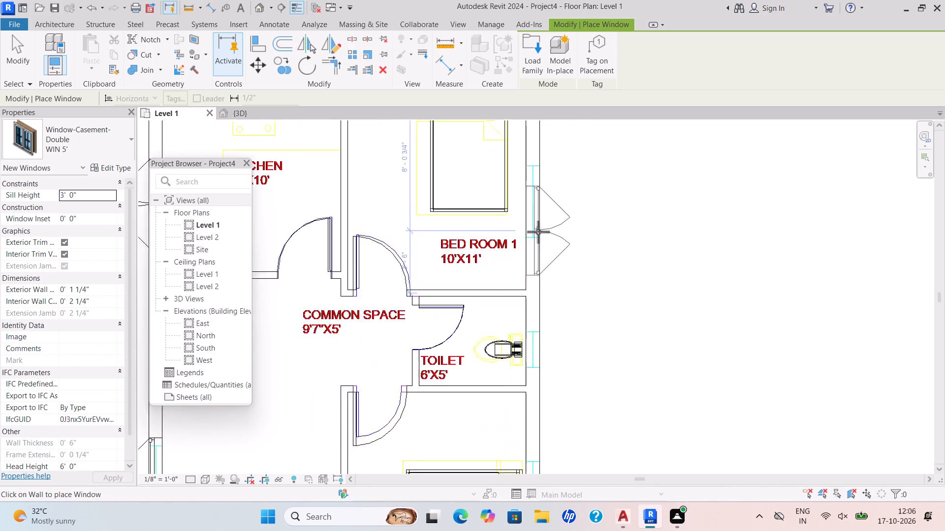
scroll(538, 232, "up", 3)
scroll(546, 209, "down", 2)
middle_click_drag(546, 213, 528, 282)
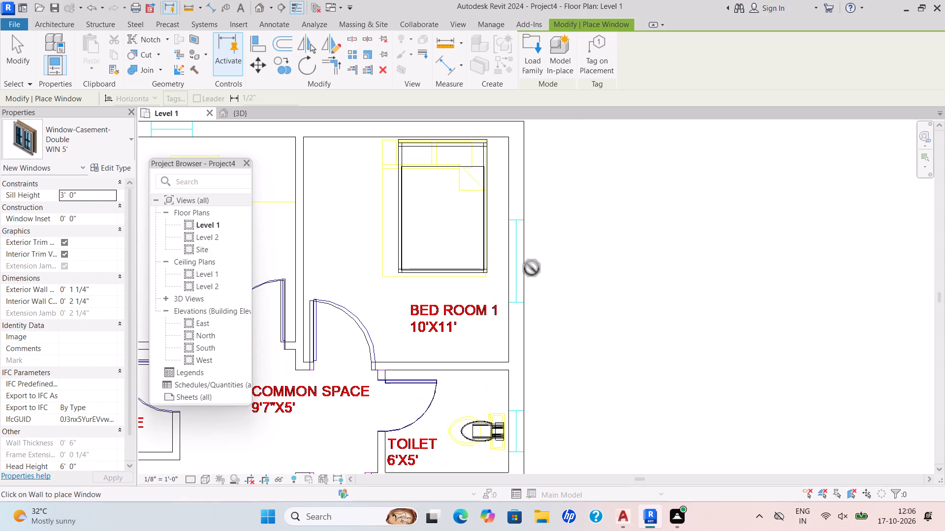
left_click(523, 264)
Place a WIN 5' window over the CAD window in Bed Room 2's outer wall, centred about 6'-0 1/4" from both ends.
scroll(542, 264, "down", 2)
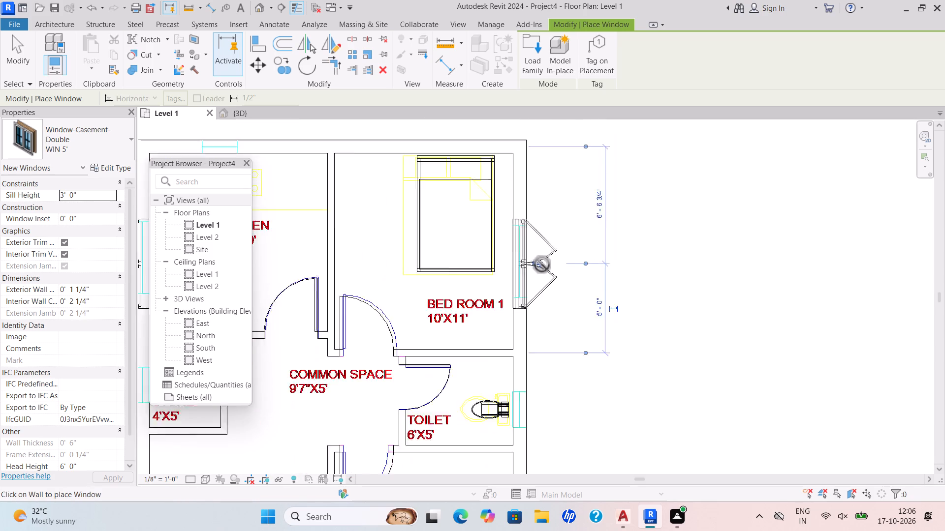
scroll(542, 265, "down", 2)
middle_click_drag(496, 417, 489, 270)
scroll(494, 417, "down", 2)
scroll(512, 310, "up", 3)
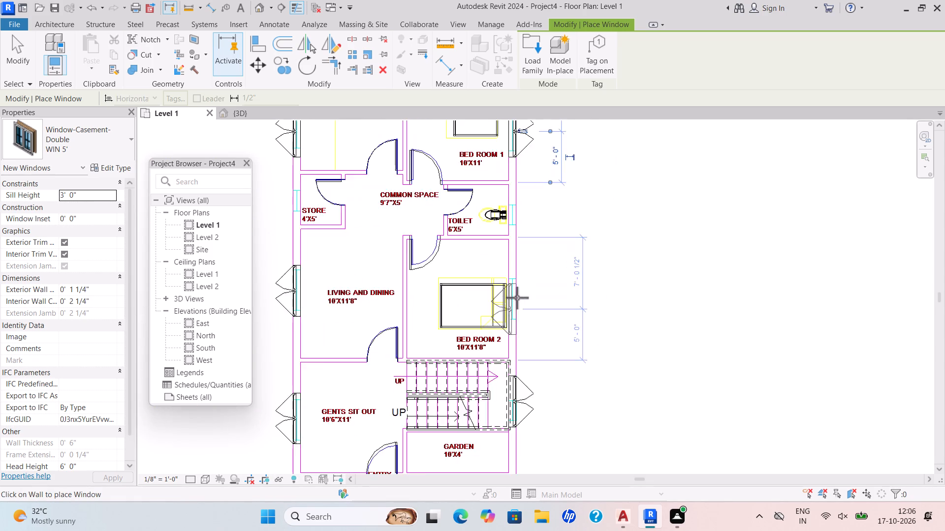
scroll(517, 297, "up", 1)
left_click(518, 295)
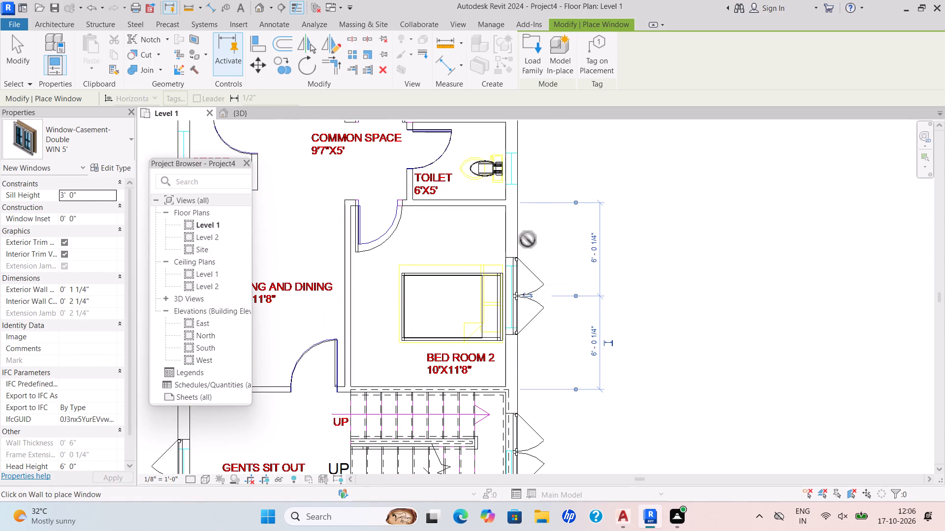
Start loading another family from within the window placement.
left_click(63, 23)
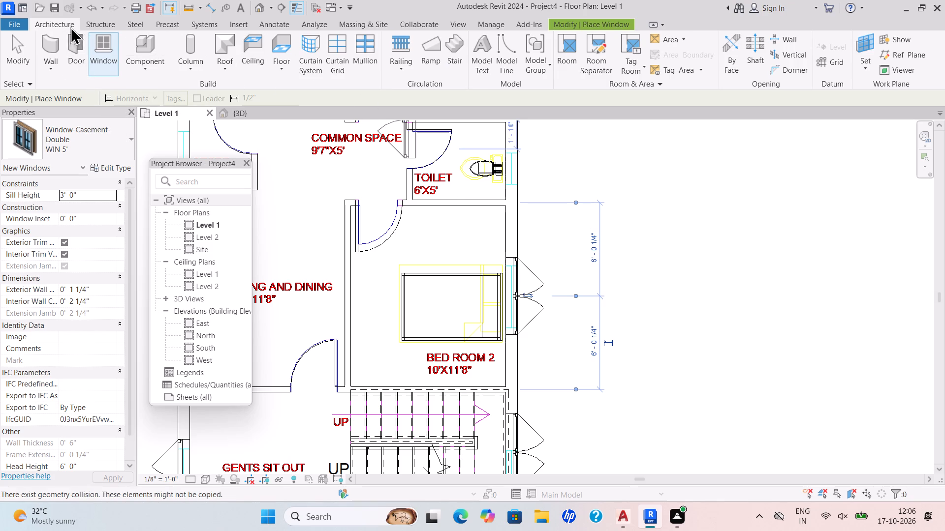
left_click(98, 55)
left_click(563, 27)
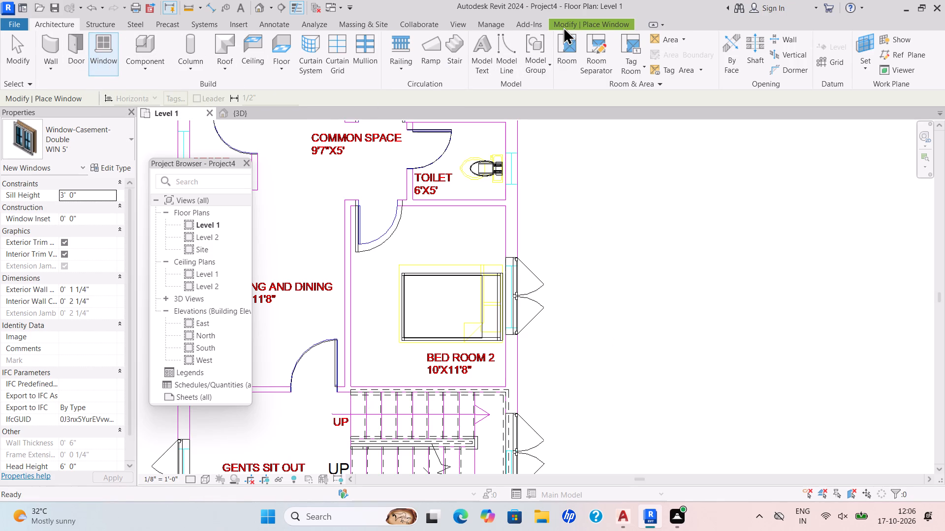
double_click(537, 65)
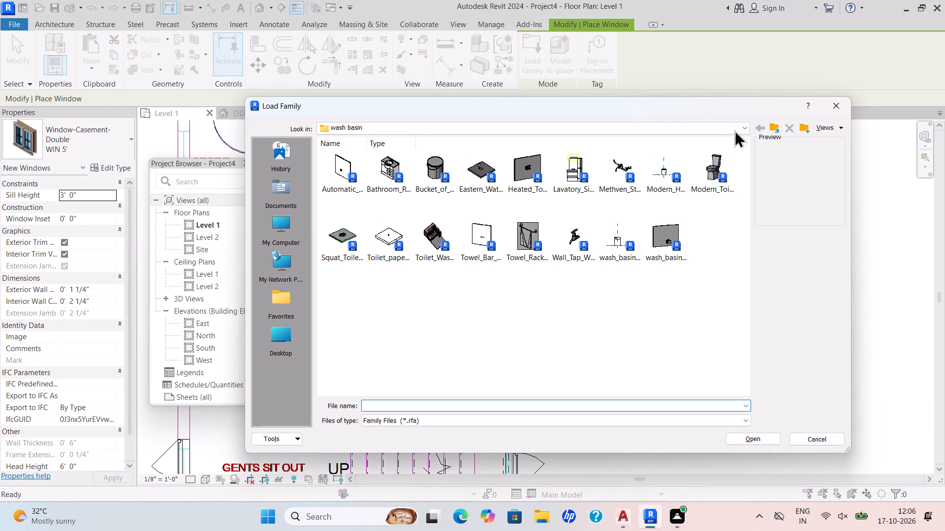
Look through the SHUBHAM CITY family folders in Documents for a suitable window family.
left_click(743, 124)
left_click(550, 204)
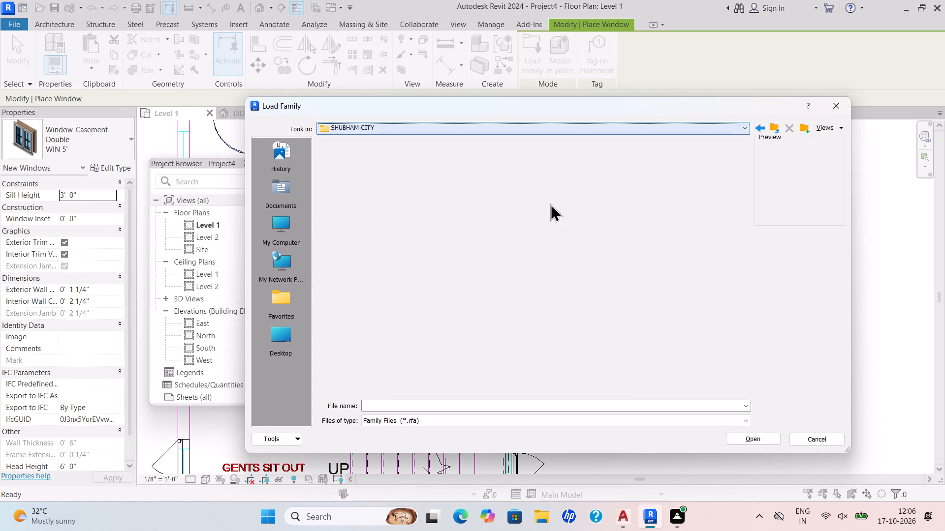
scroll(550, 207, "down", 4)
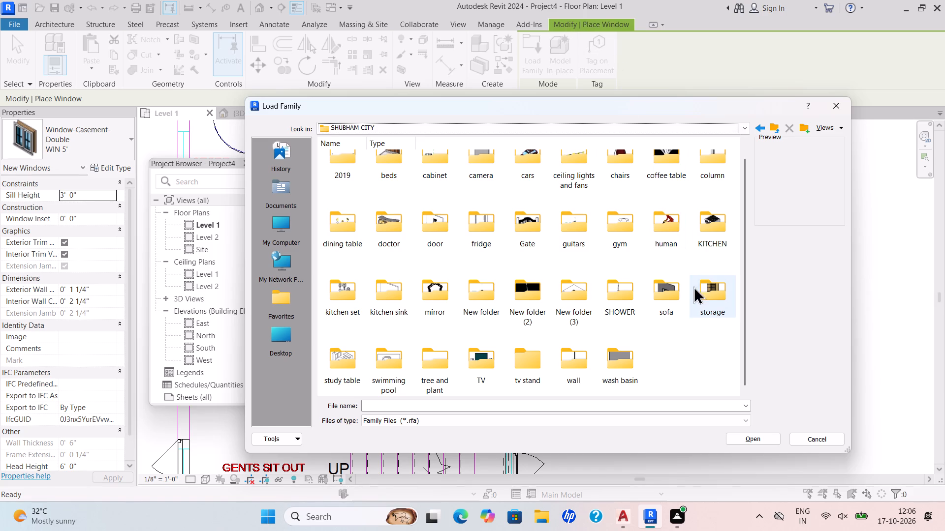
scroll(694, 282, "down", 5)
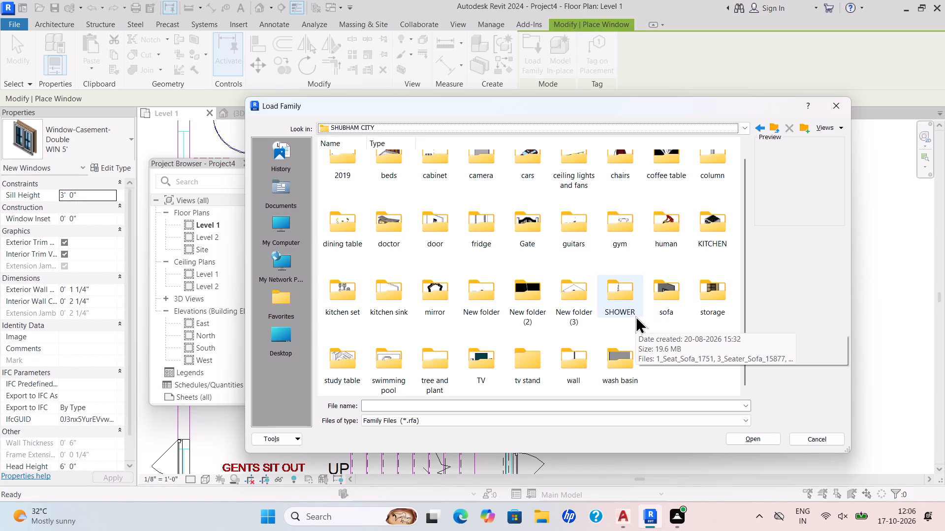
scroll(637, 286, "up", 6)
scroll(622, 299, "down", 3)
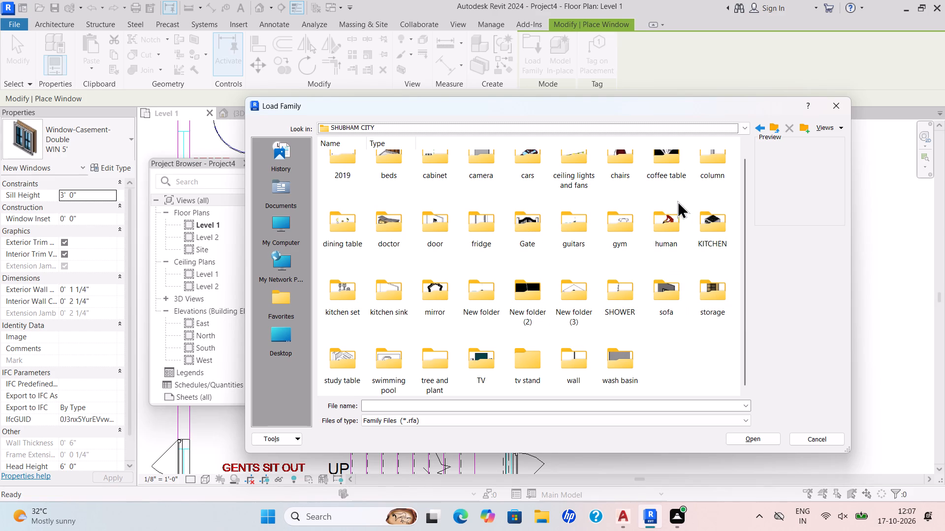
left_click(741, 125)
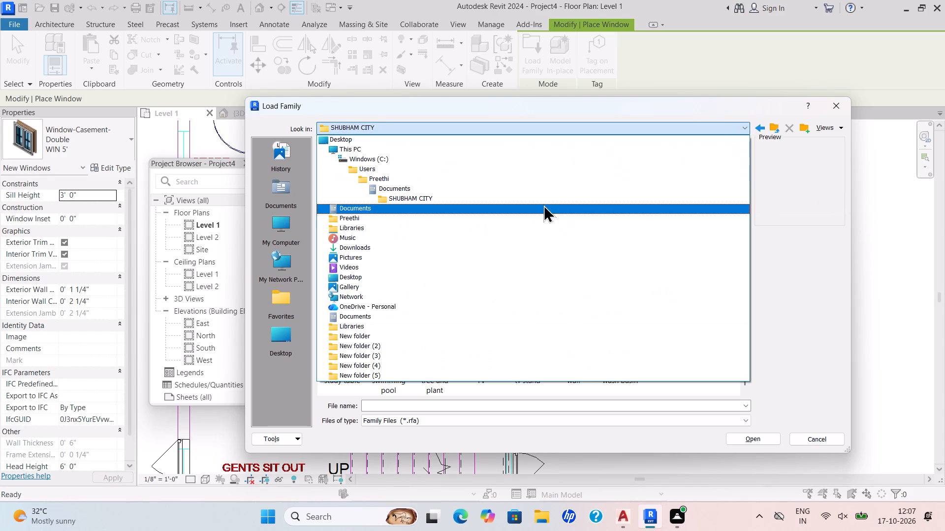
left_click(542, 203)
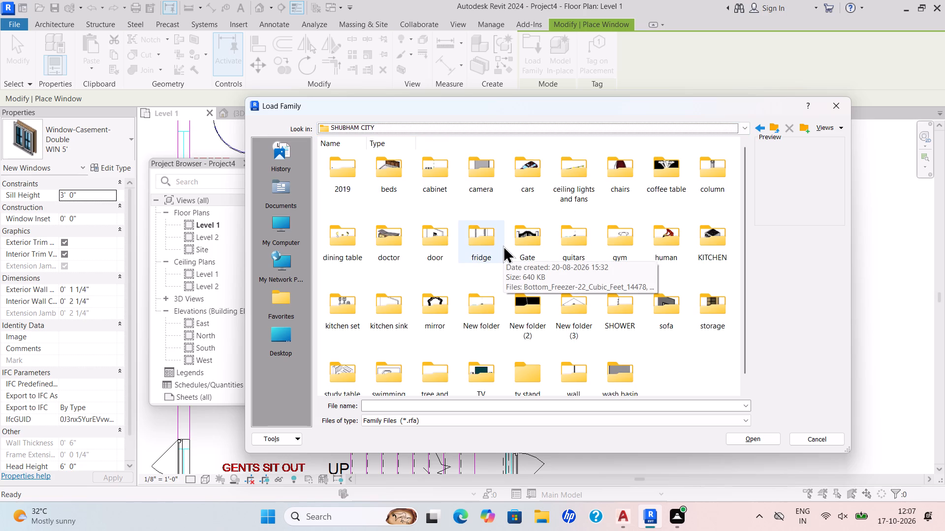
double_click(281, 184)
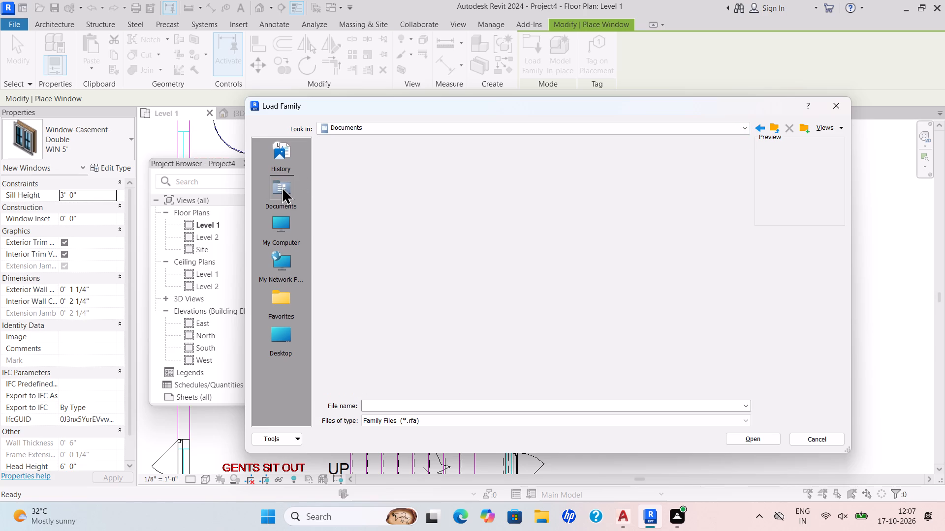
double_click(617, 172)
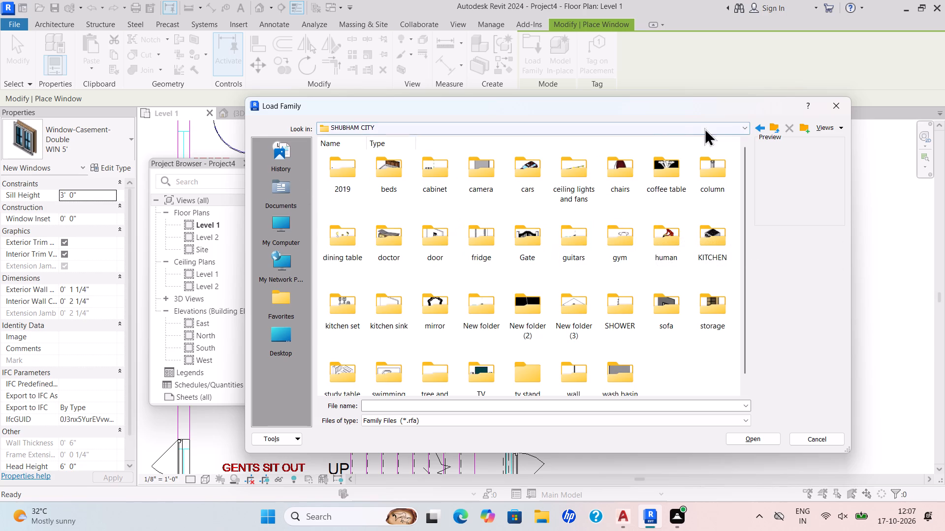
Browse to the US family library on drive C:, under ProgramData, Autodesk, RVT 2024, Libraries, English-Imperial.
left_click(751, 119)
left_click(741, 128)
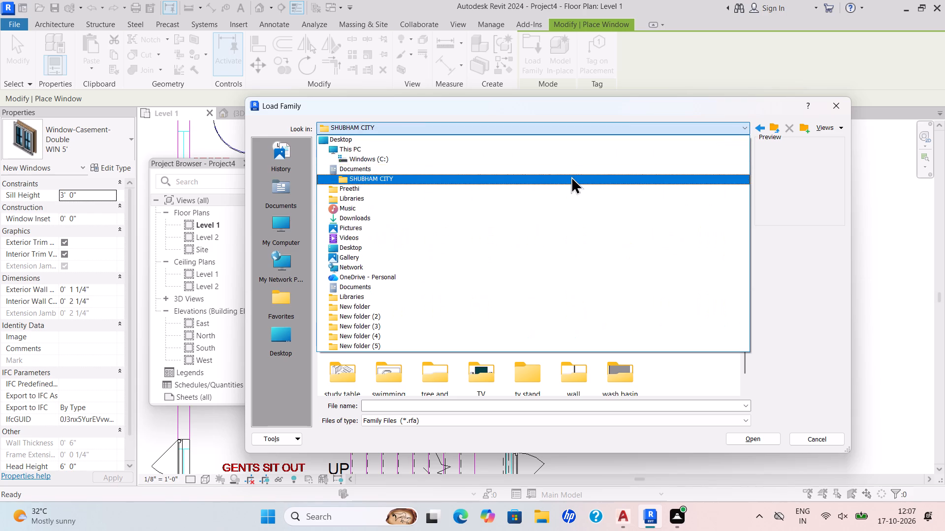
left_click(568, 153)
double_click(345, 194)
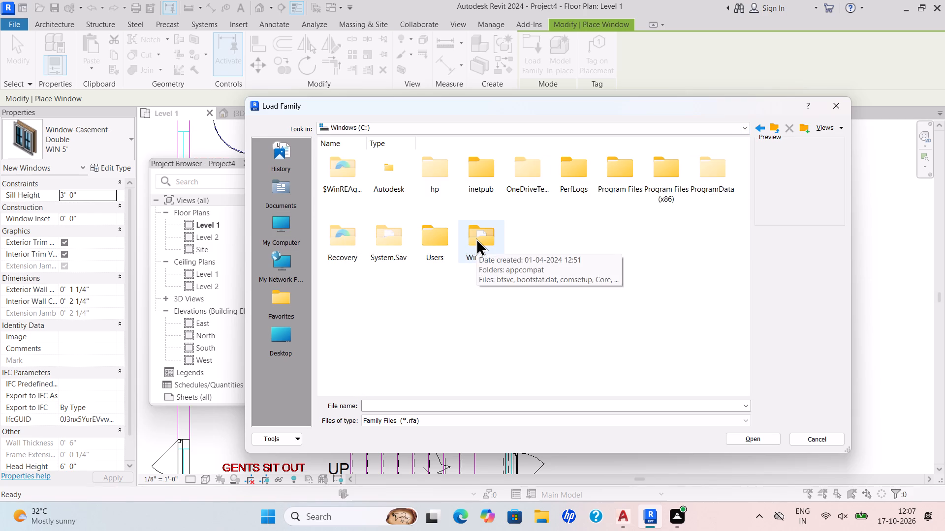
double_click(701, 172)
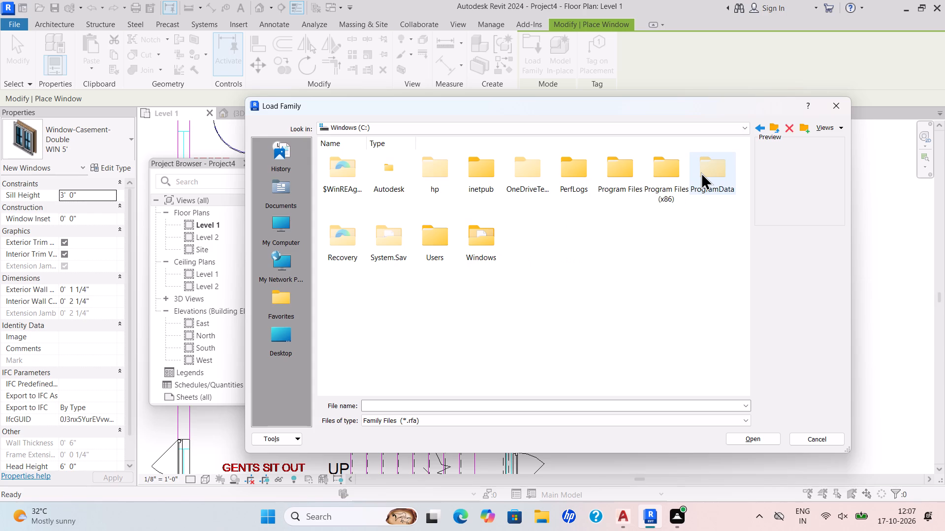
double_click(380, 190)
left_click(382, 189)
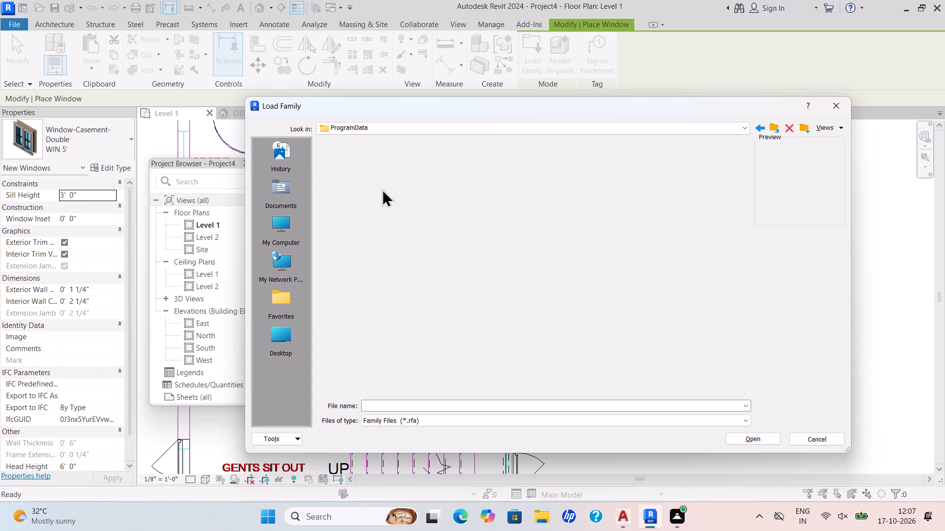
left_click(380, 186)
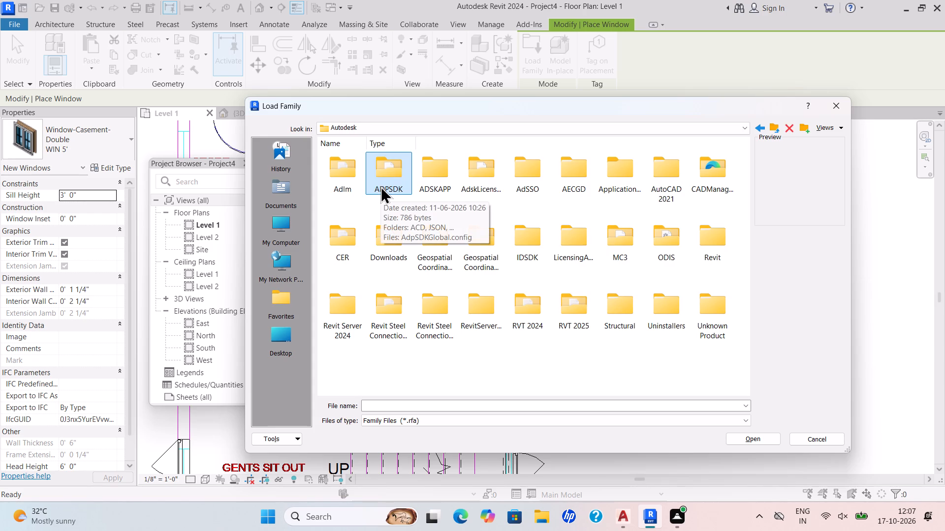
double_click(528, 320)
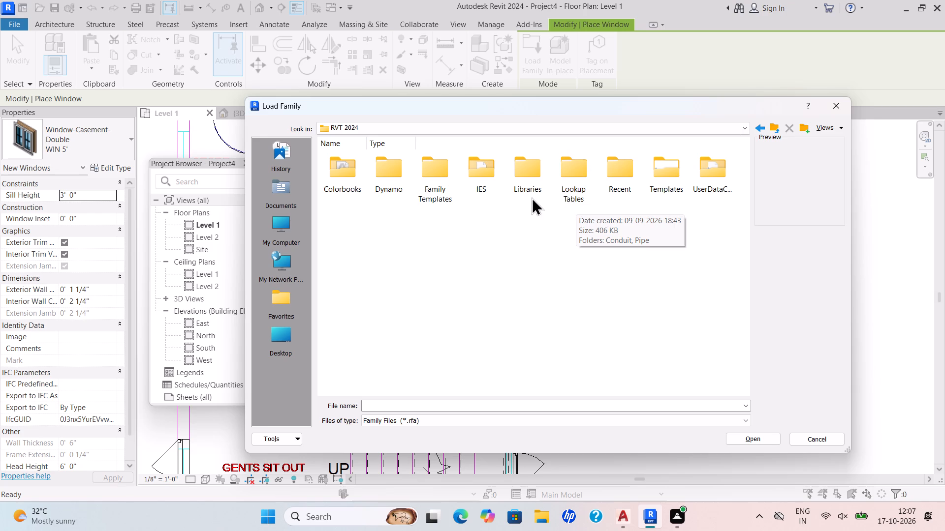
double_click(521, 186)
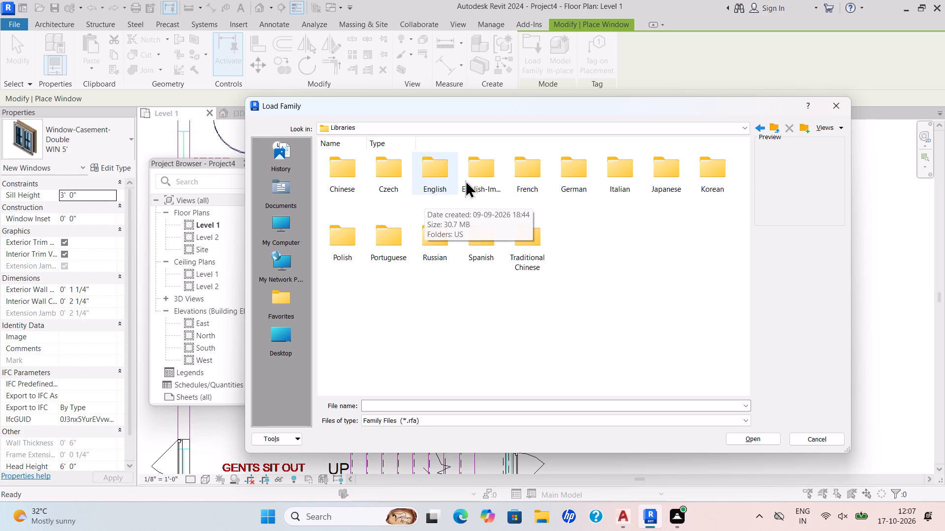
double_click(469, 177)
double_click(340, 177)
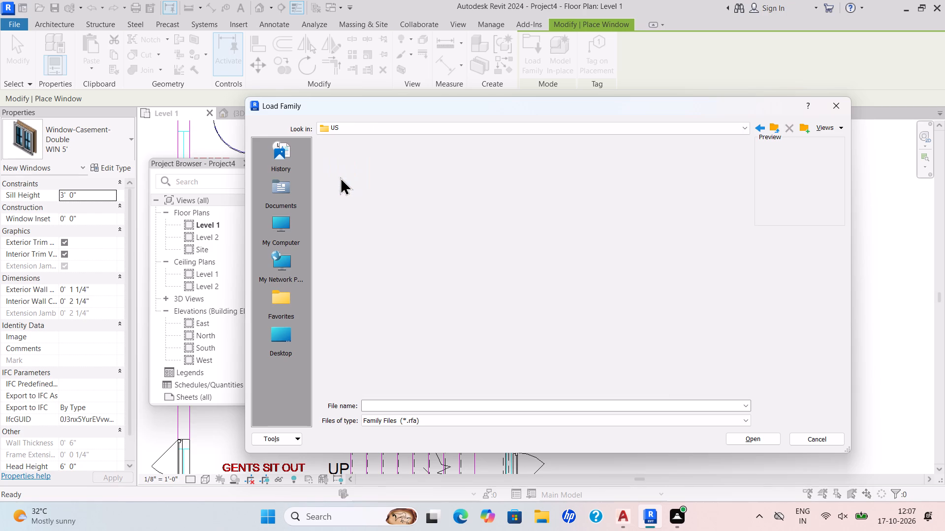
double_click(432, 177)
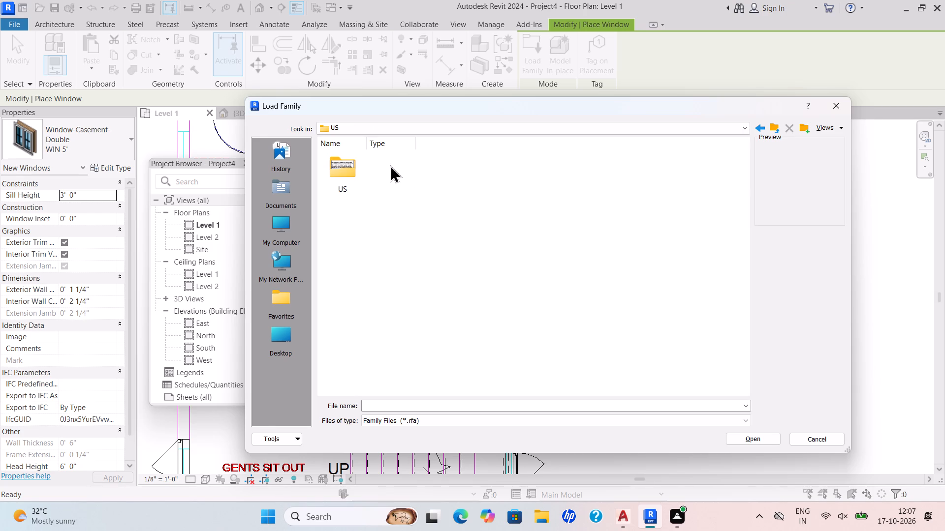
left_click(337, 173)
double_click(334, 172)
double_click(337, 170)
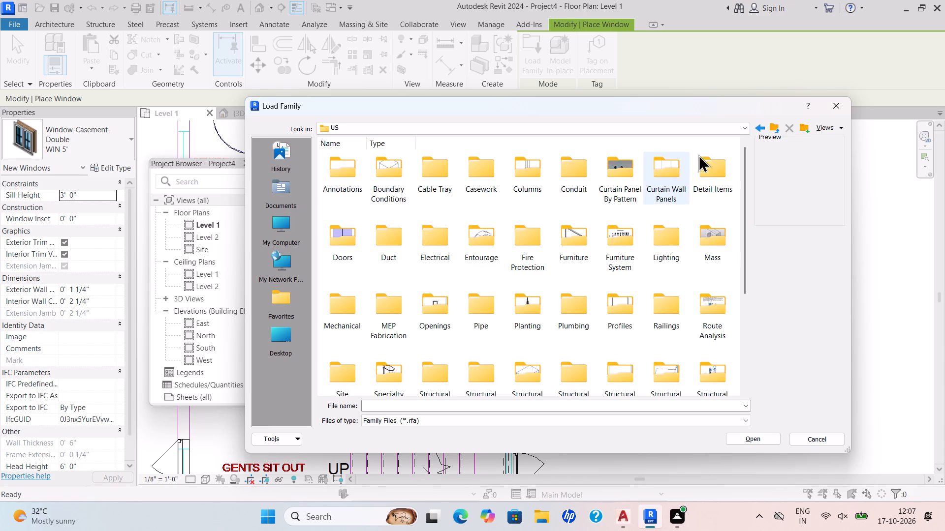
Load the Window-Louvers family from the library's Windows folder.
scroll(639, 215, "down", 5)
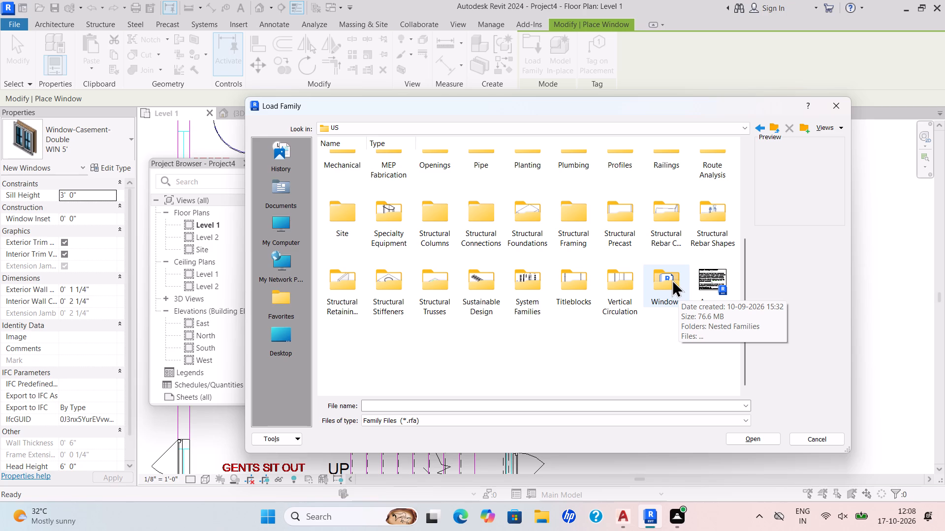
double_click(671, 281)
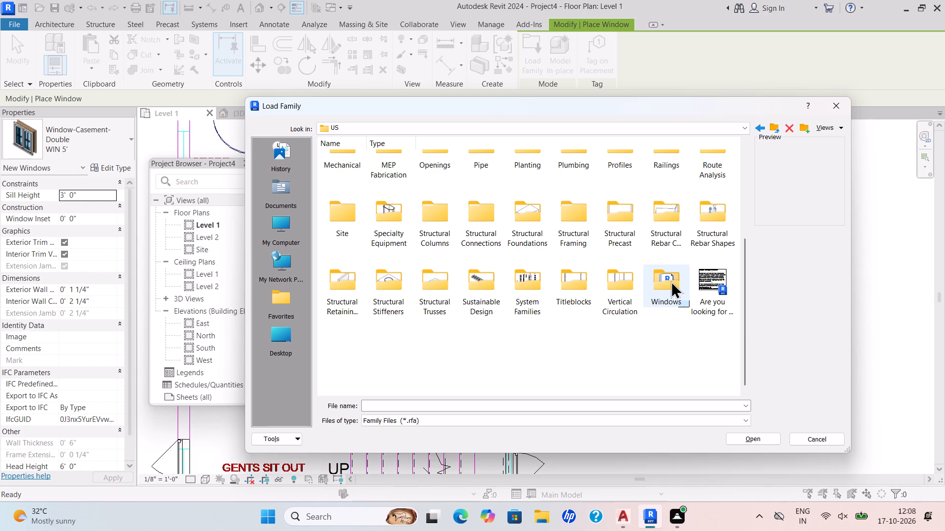
scroll(540, 292, "down", 6)
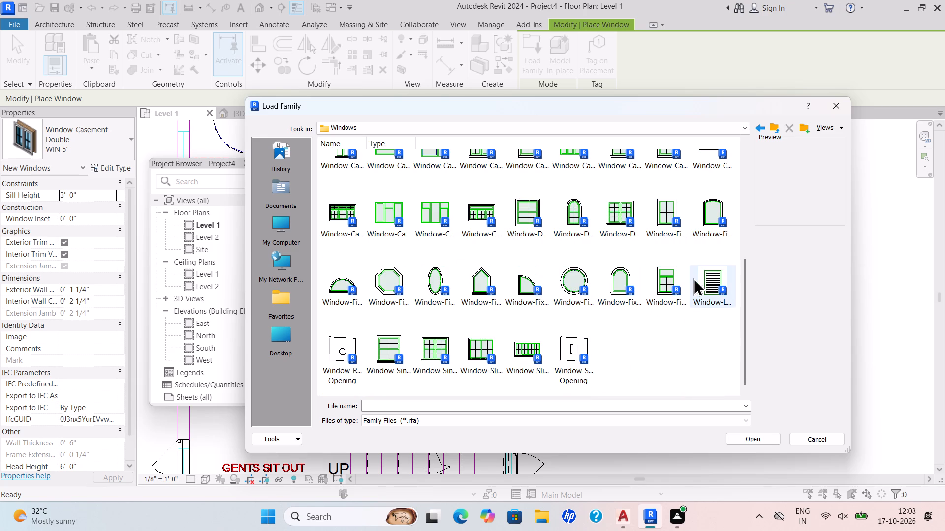
left_click(710, 275)
left_click(762, 440)
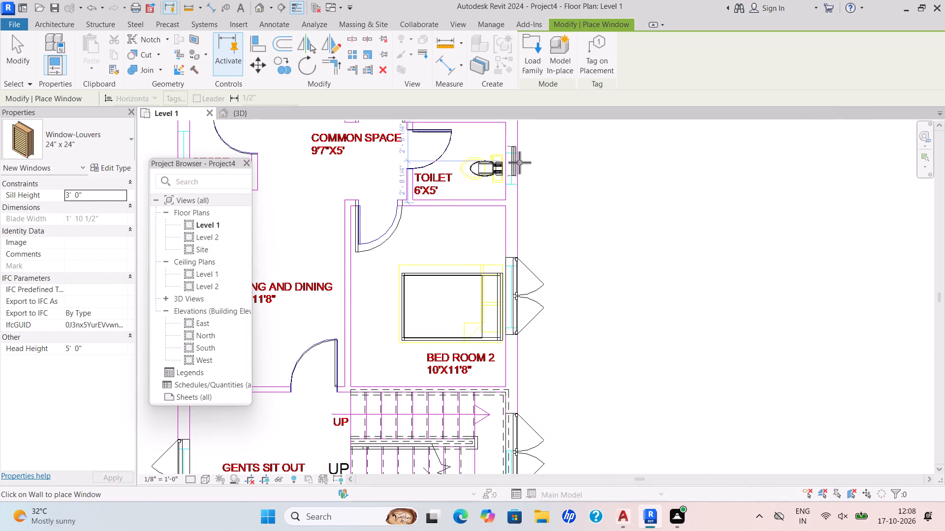
Place a Window-Louvers 24" x 24" with a 7'-0" sill height over the toilet's outer-wall CAD window, centred about 2'-3" from the Bed Room 2 side.
scroll(519, 162, "up", 3)
left_click_drag(94, 193, 41, 206)
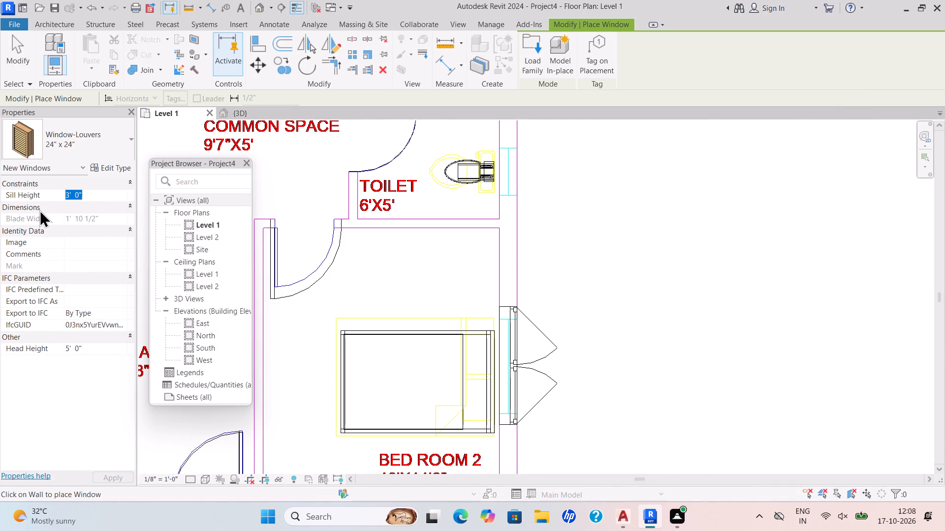
key("BackSpace")
type("7'")
key("Return")
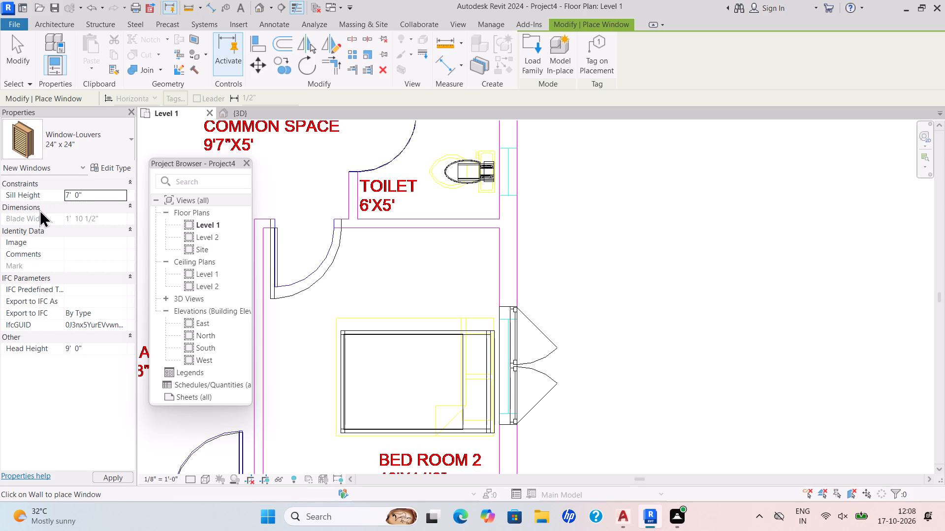
scroll(504, 170, "up", 4)
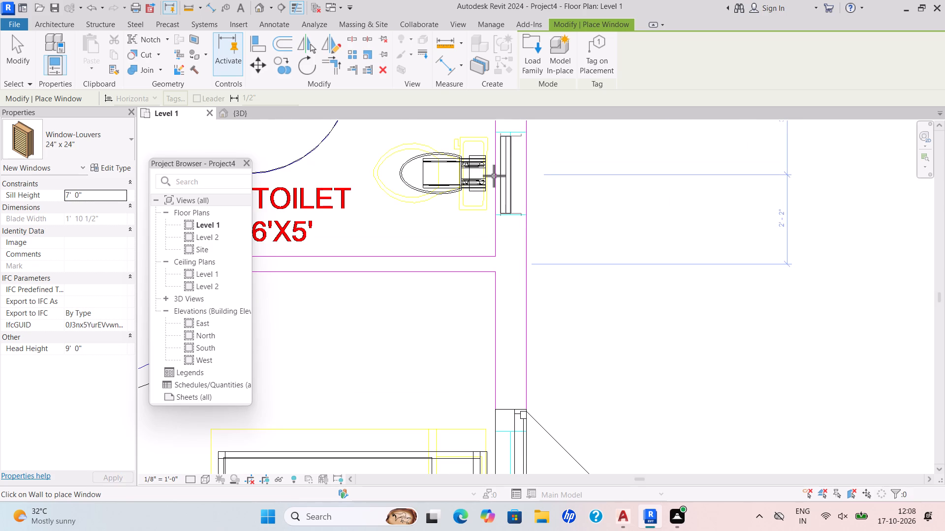
scroll(494, 176, "up", 4)
scroll(496, 179, "down", 2)
middle_click_drag(496, 180, 463, 271)
scroll(464, 272, "up", 1)
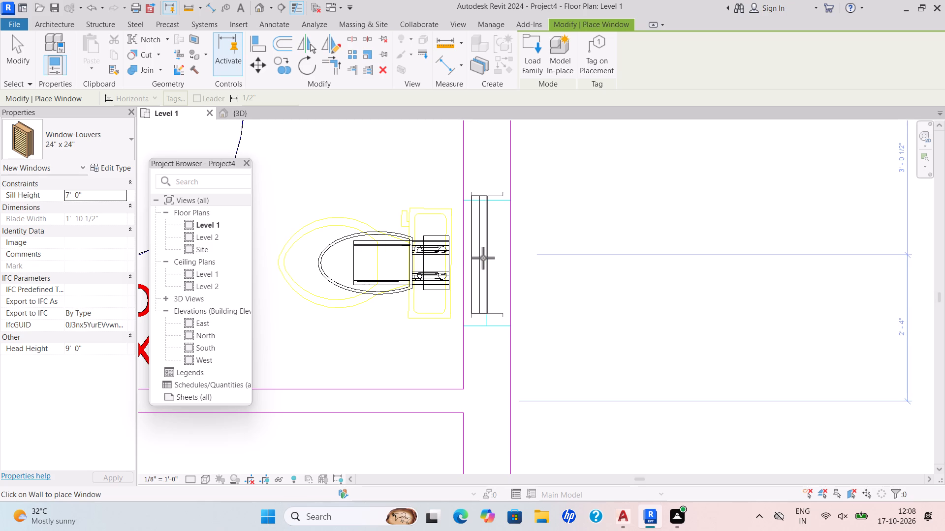
left_click(483, 259)
Place a Window-Louvers 24" x 24" in the Store's outer wall over the CAD window, centred about 2'-8 1/4" from both ends, and end window placement.
scroll(556, 239, "down", 2)
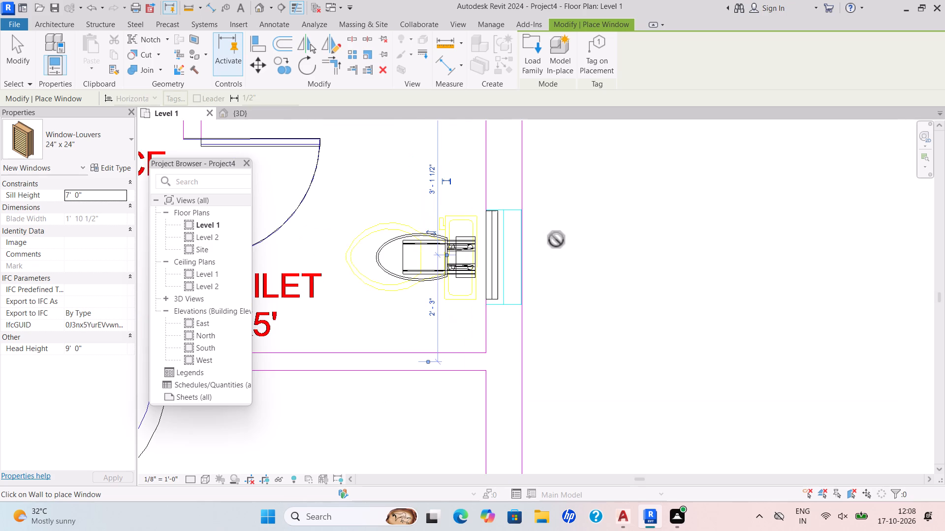
scroll(556, 238, "down", 2)
middle_click_drag(556, 238, 630, 216)
scroll(595, 216, "down", 5)
middle_click_drag(589, 216, 618, 216)
middle_click(632, 214)
scroll(502, 208, "down", 3)
middle_click_drag(499, 209, 532, 214)
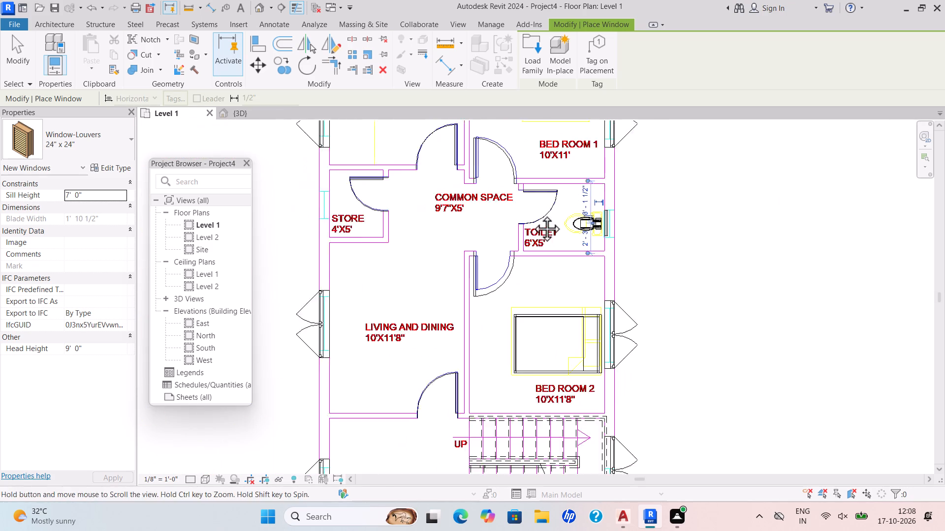
scroll(532, 214, "down", 1)
middle_click_drag(532, 214, 552, 213)
scroll(406, 209, "up", 4)
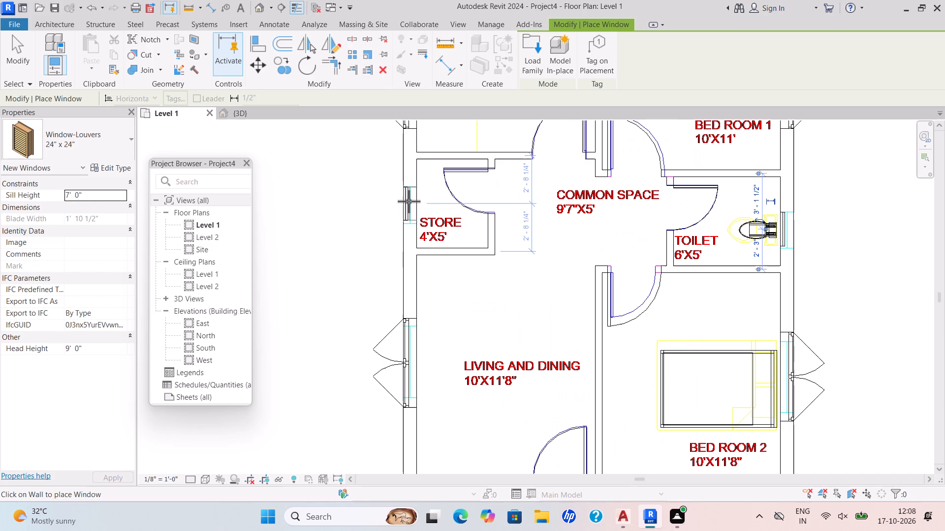
left_click(409, 201)
scroll(525, 198, "down", 8)
middle_click_drag(532, 196, 442, 218)
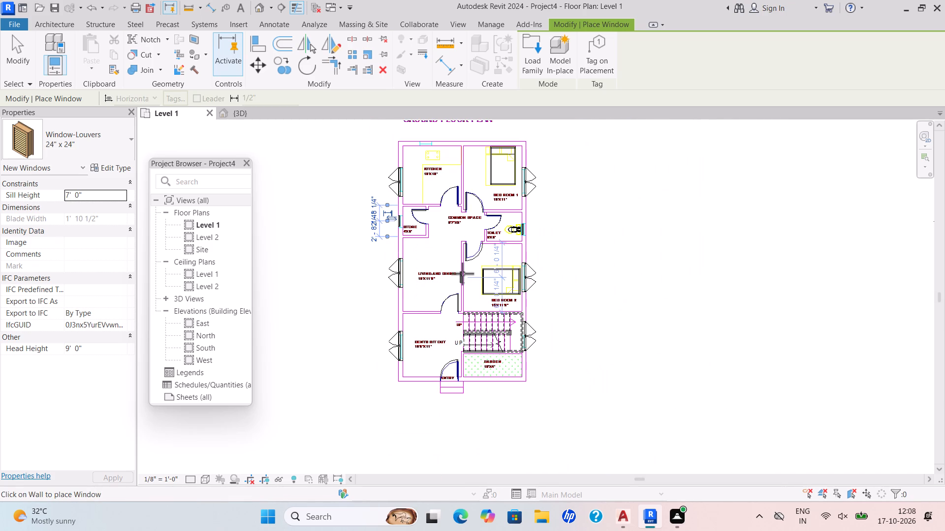
scroll(462, 273, "up", 1)
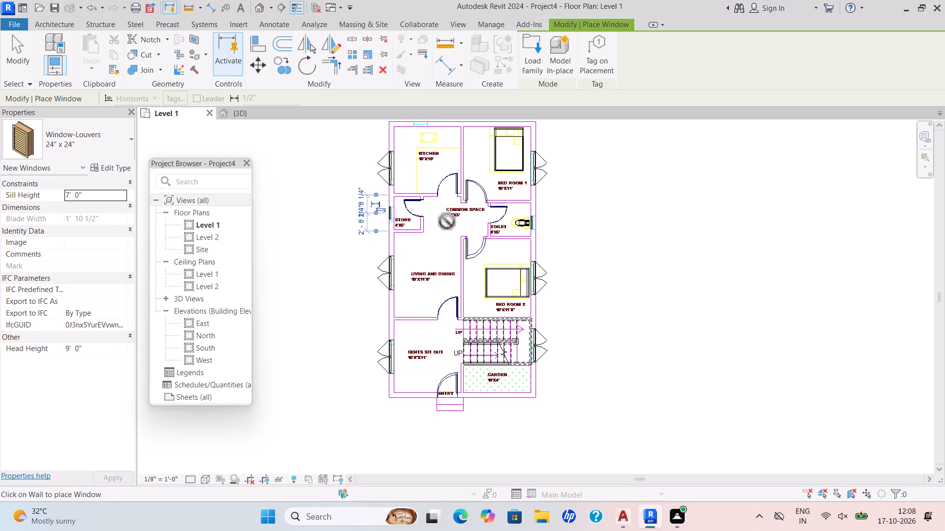
scroll(447, 221, "up", 4)
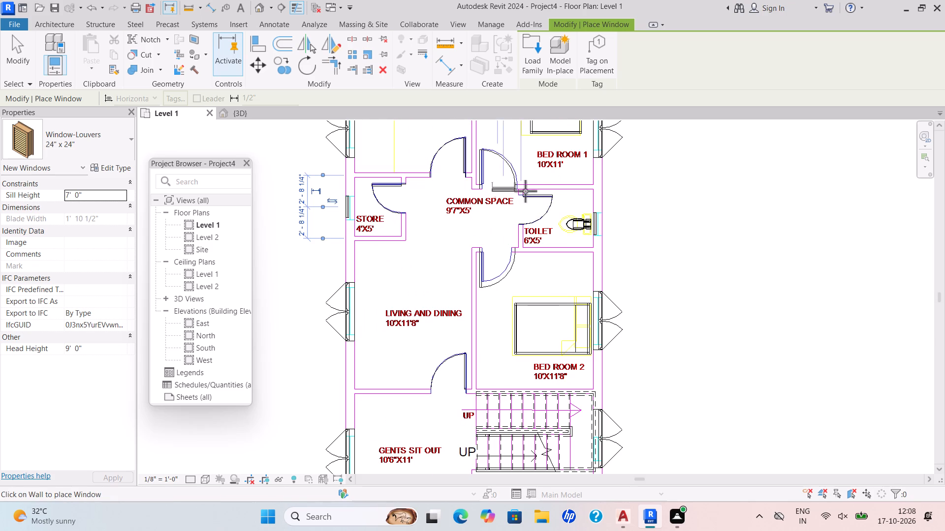
scroll(615, 174, "down", 2)
middle_click_drag(615, 174, 514, 251)
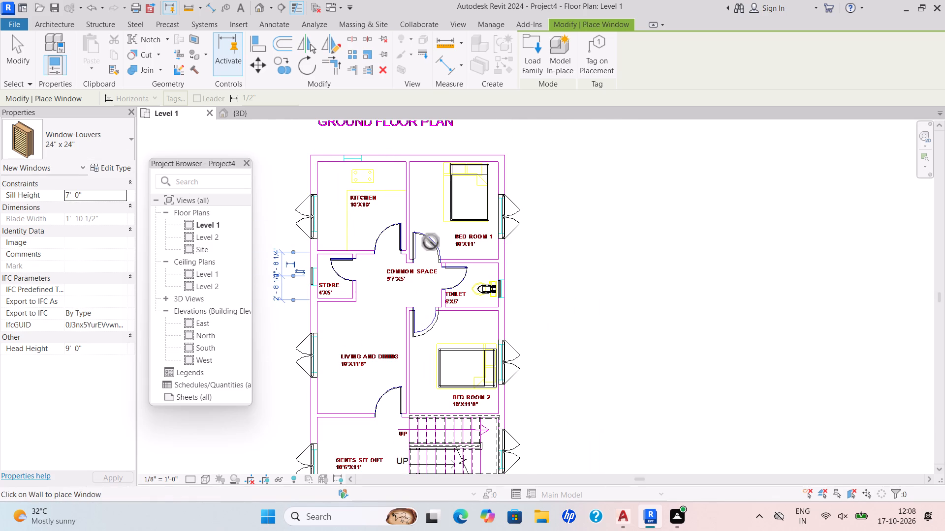
key("Escape")
key("Escape")
key("Escape")
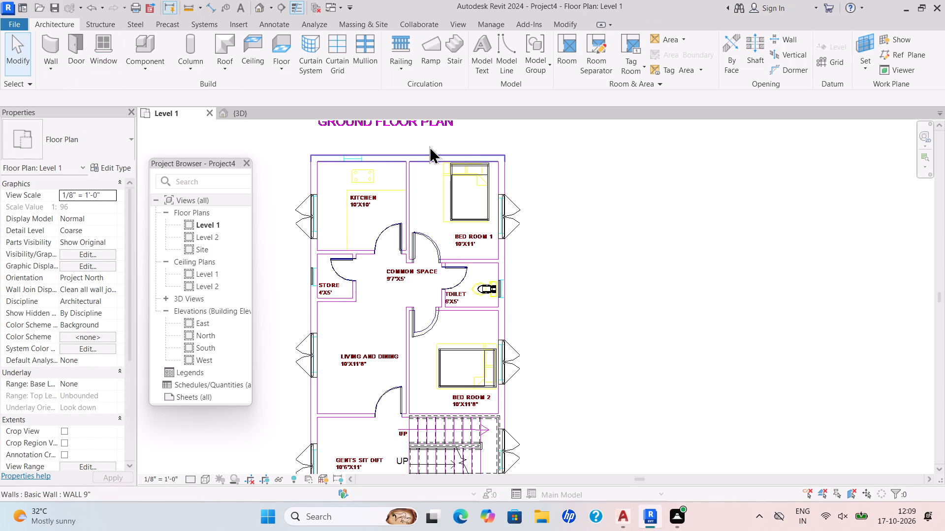
Examine the placed windows in the 3D view and across the Level 1 floor plan.
left_click(243, 111)
scroll(535, 214, "up", 4)
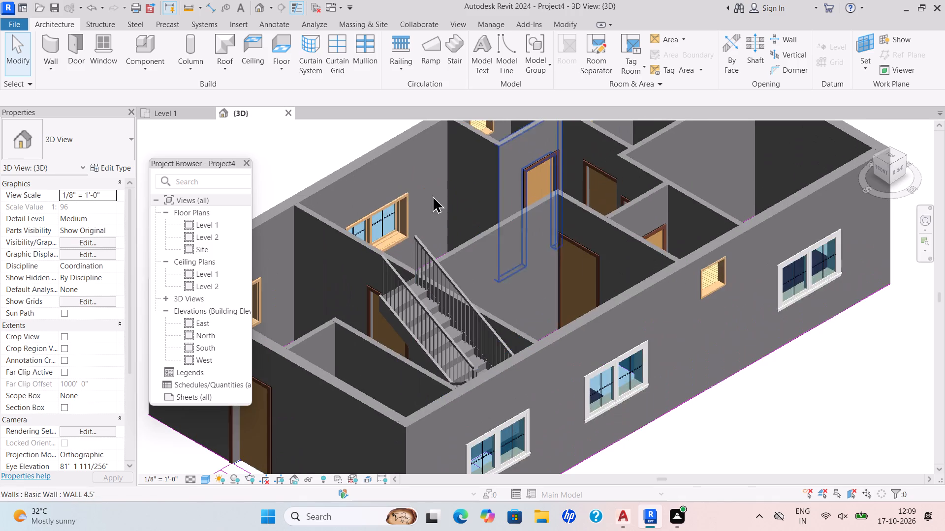
left_click(160, 116)
scroll(392, 202, "down", 4)
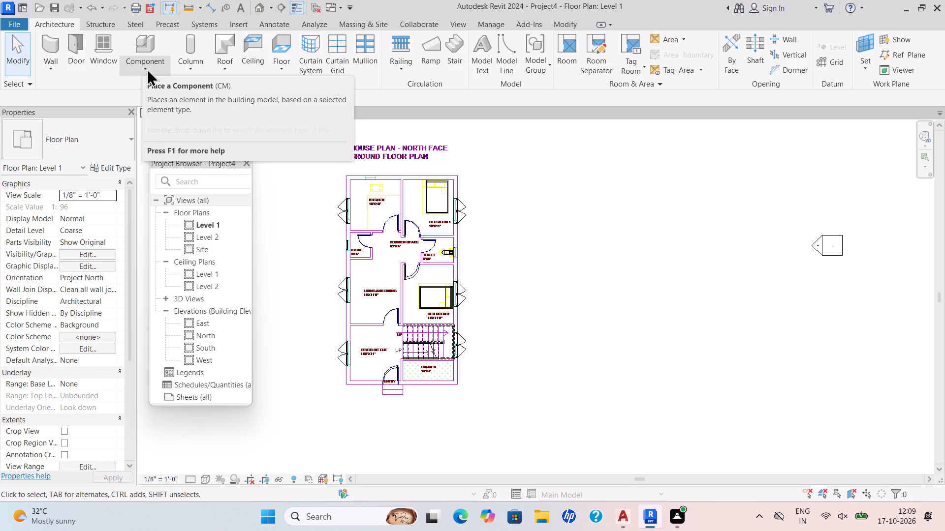
scroll(457, 178, "up", 5)
middle_click_drag(459, 181, 564, 181)
scroll(557, 185, "down", 1)
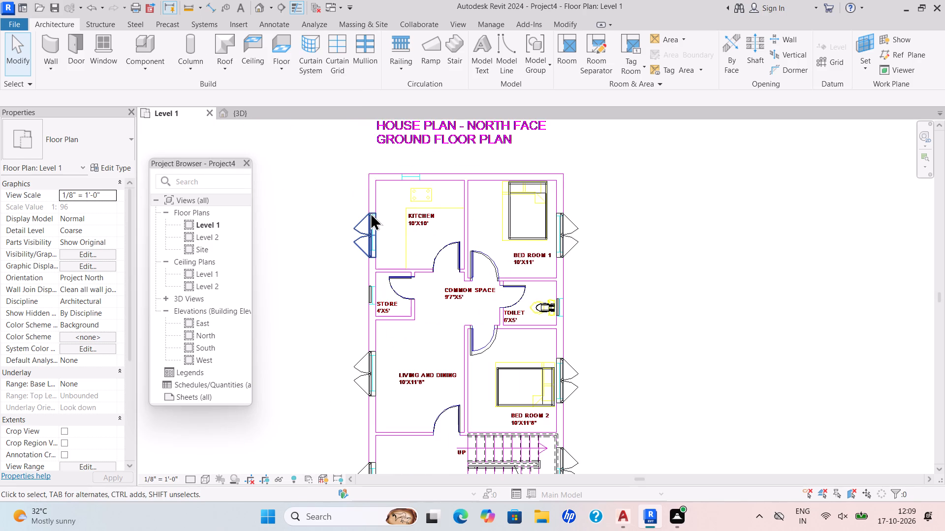
scroll(360, 199, "down", 3)
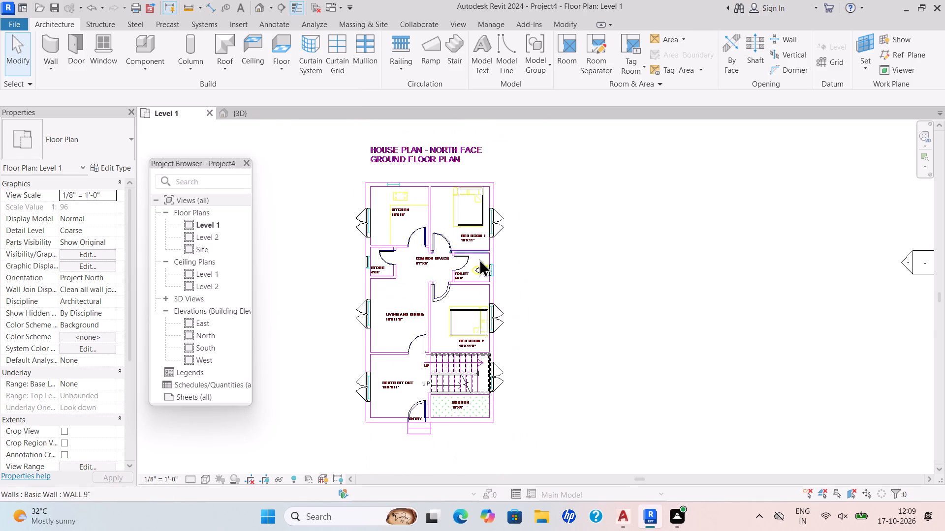
scroll(486, 270, "up", 3)
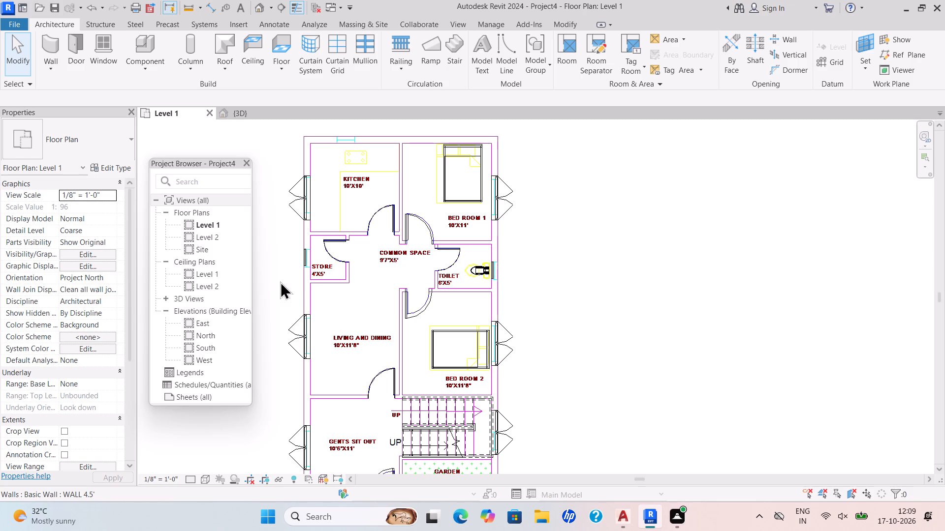
left_click(259, 112)
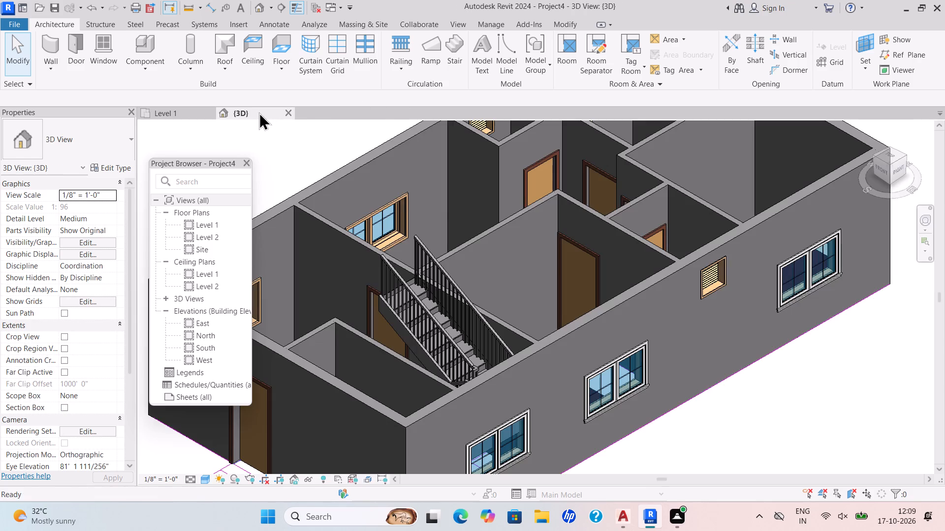
scroll(496, 233, "down", 4)
left_click(168, 110)
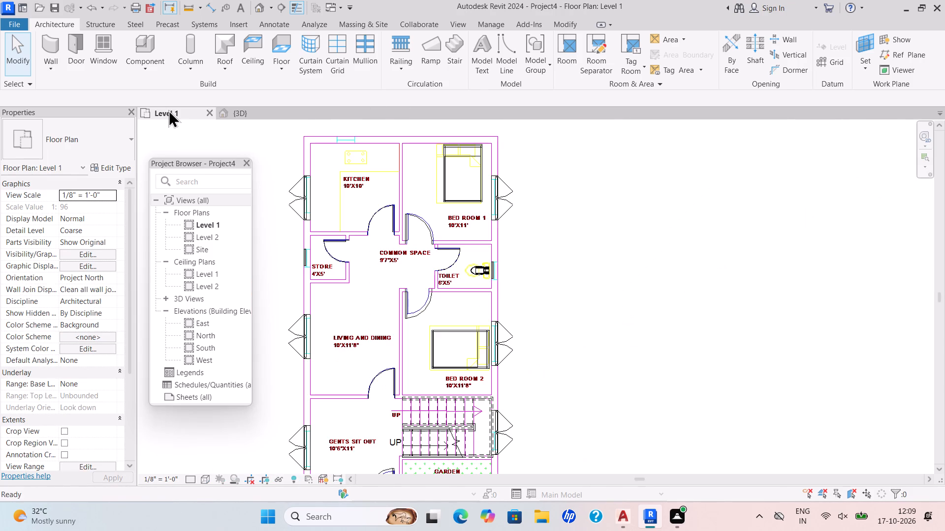
scroll(383, 180, "down", 4)
scroll(436, 171, "down", 2)
middle_click_drag(436, 170, 460, 168)
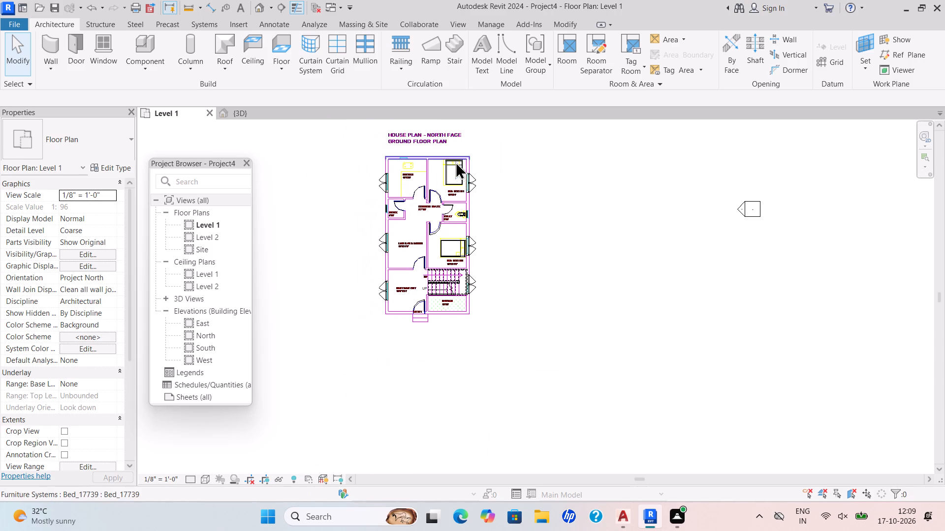
left_click(67, 22)
scroll(444, 161, "up", 2)
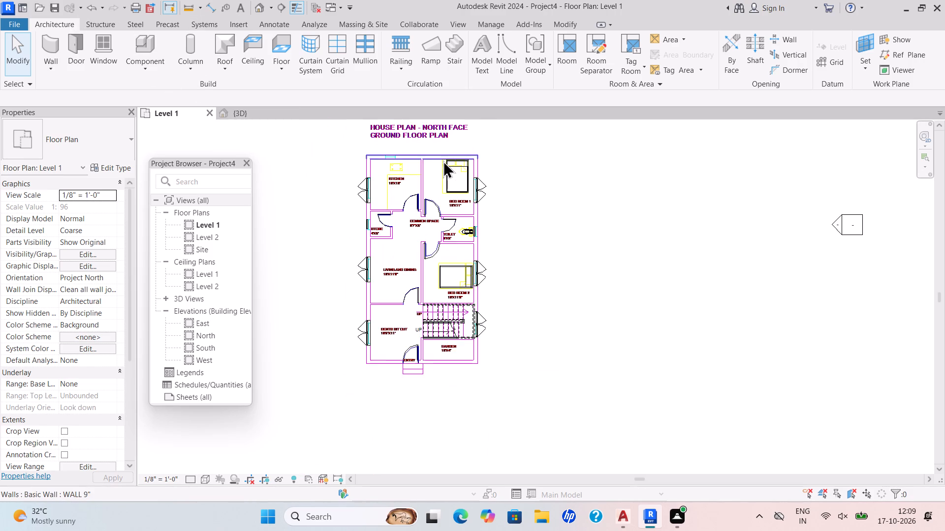
Start a Roof by Footprint moved to Level 2, using a rectangular boundary line.
scroll(364, 173, "up", 5)
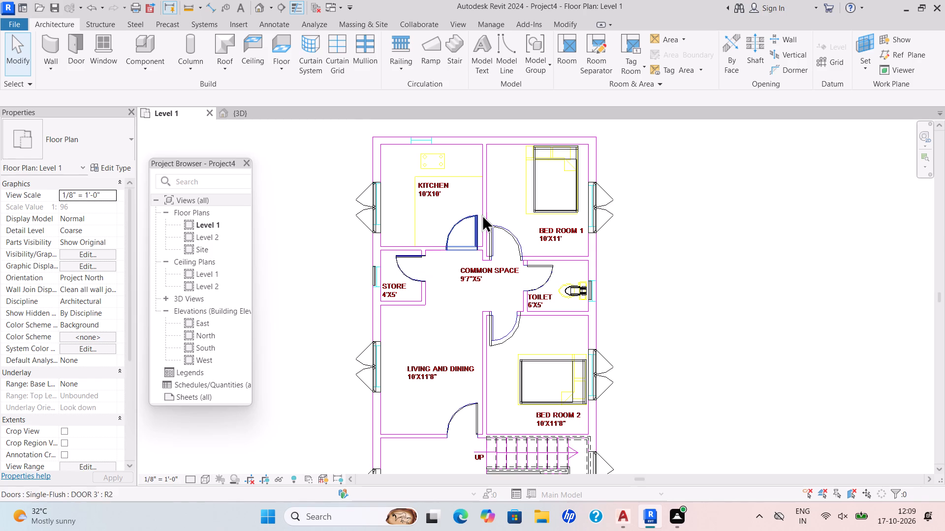
scroll(497, 212, "down", 3)
middle_click_drag(588, 230, 527, 227)
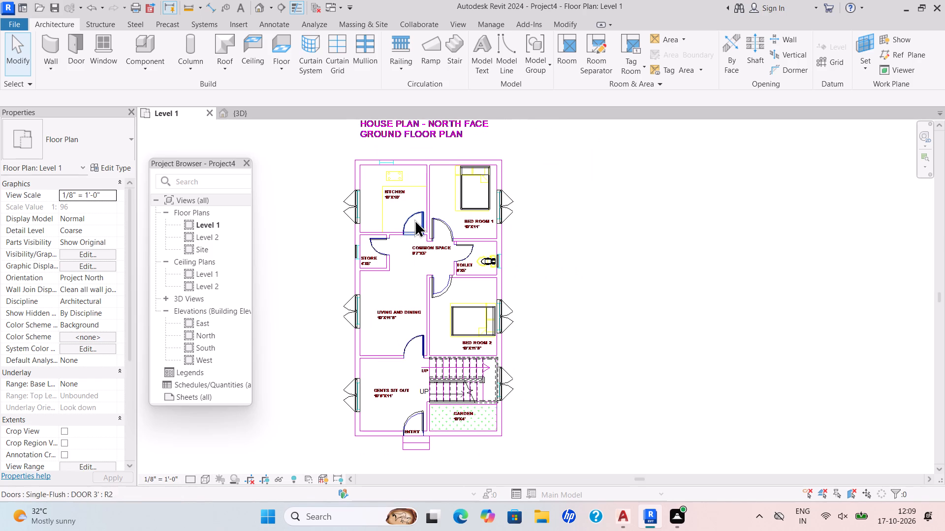
left_click(57, 21)
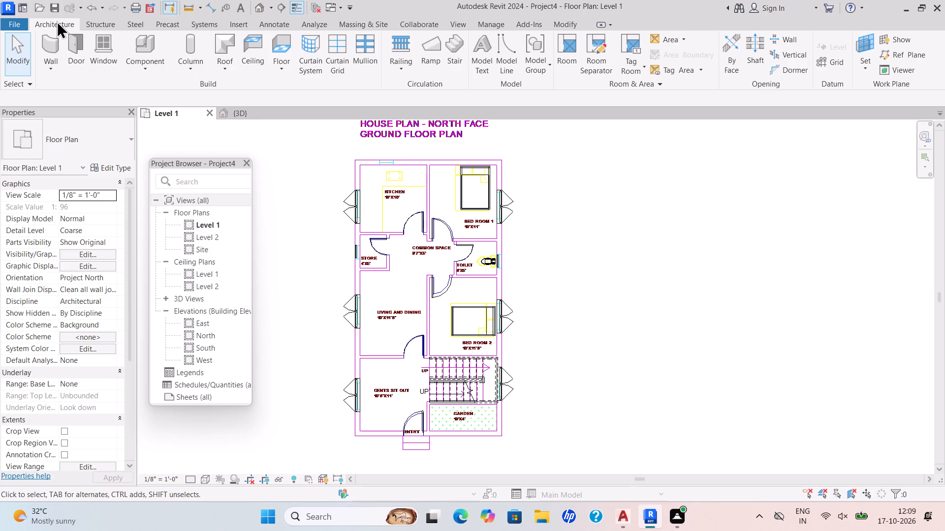
left_click(220, 69)
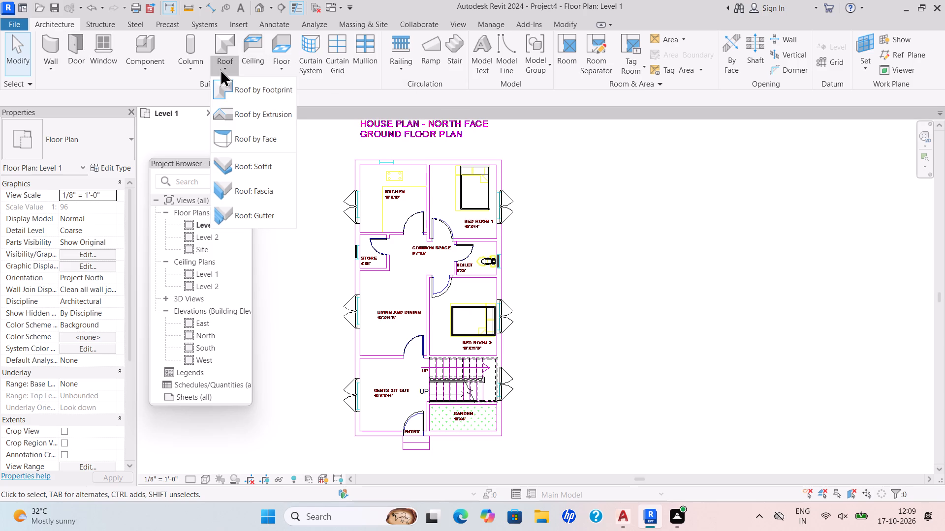
left_click(238, 89)
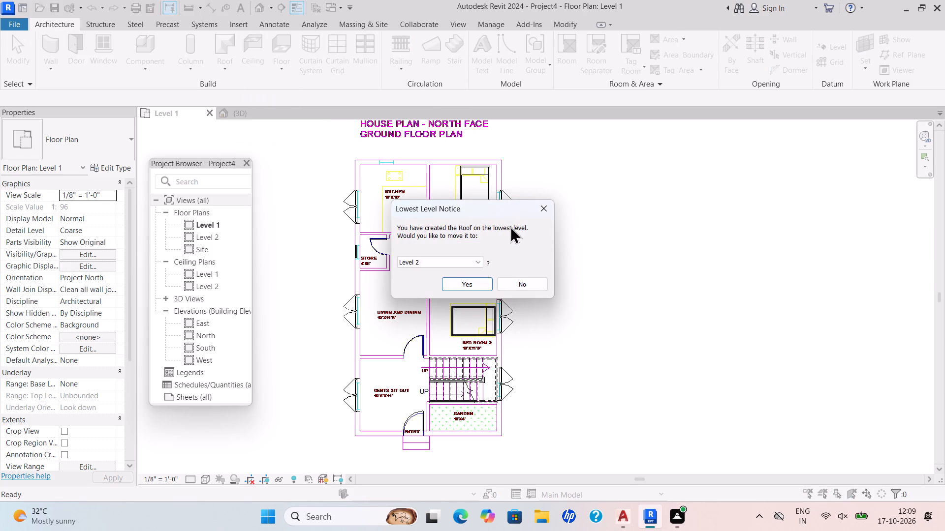
left_click(484, 284)
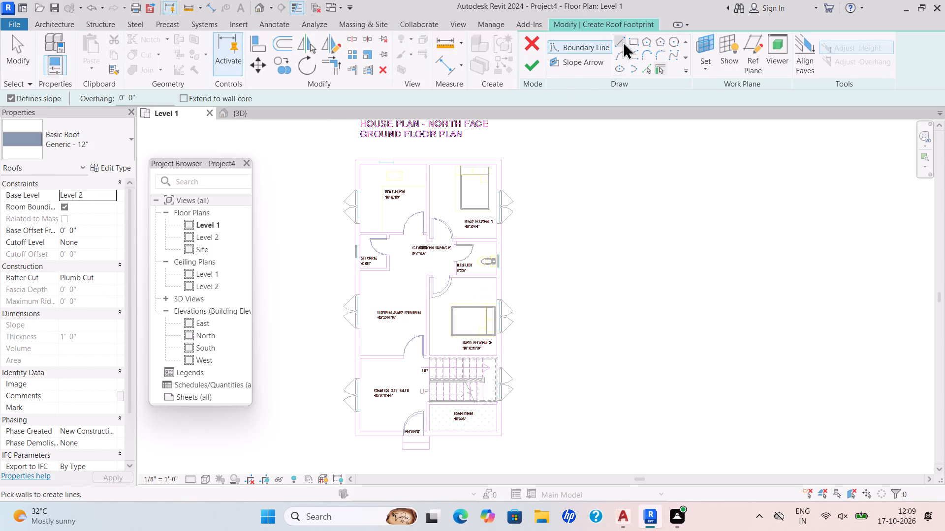
left_click(631, 44)
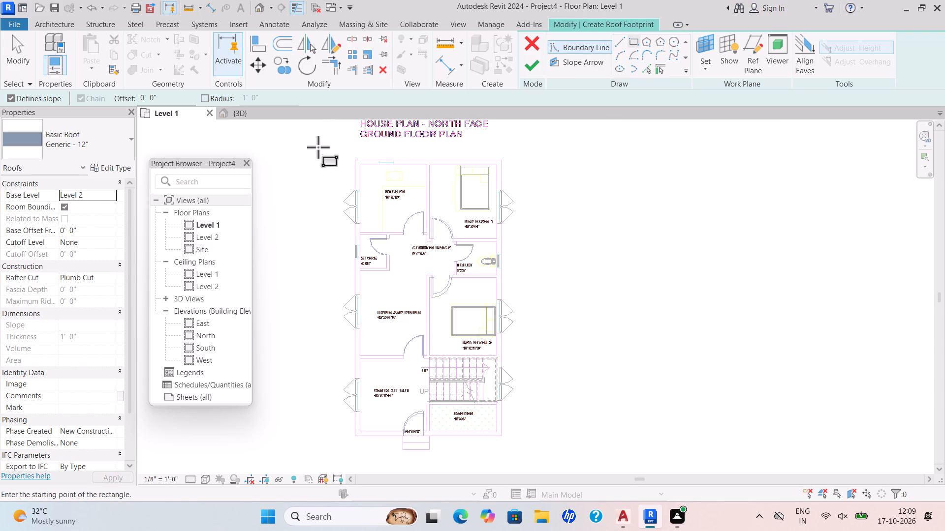
Duplicate the Generic - 12" basic roof type as ROOF 6".
left_click(117, 167)
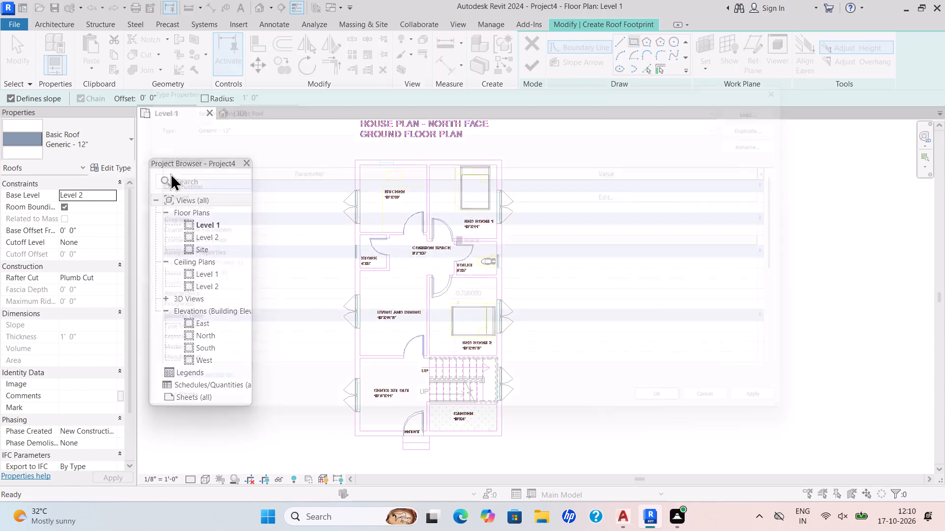
left_click(813, 115)
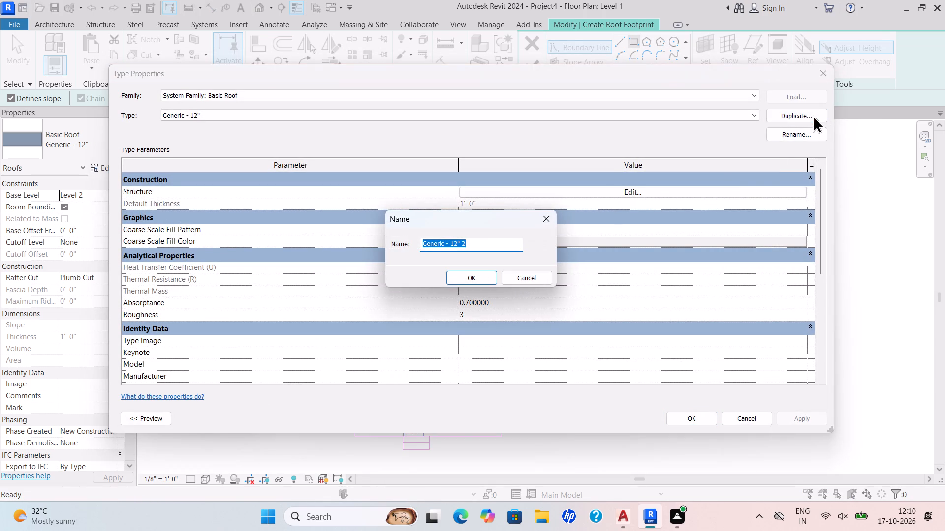
key("BackSpace")
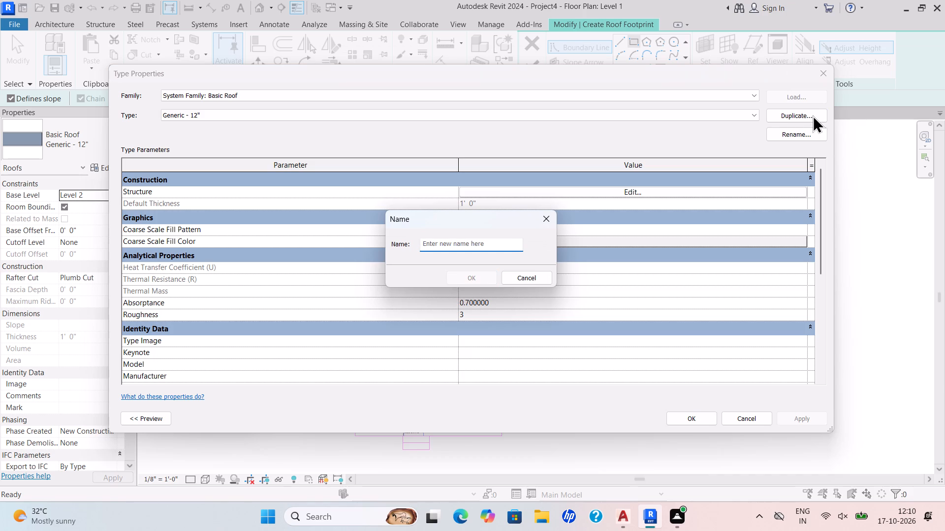
key("r")
type("OOF 6\"")
key("Return")
scroll(766, 246, "up", 1)
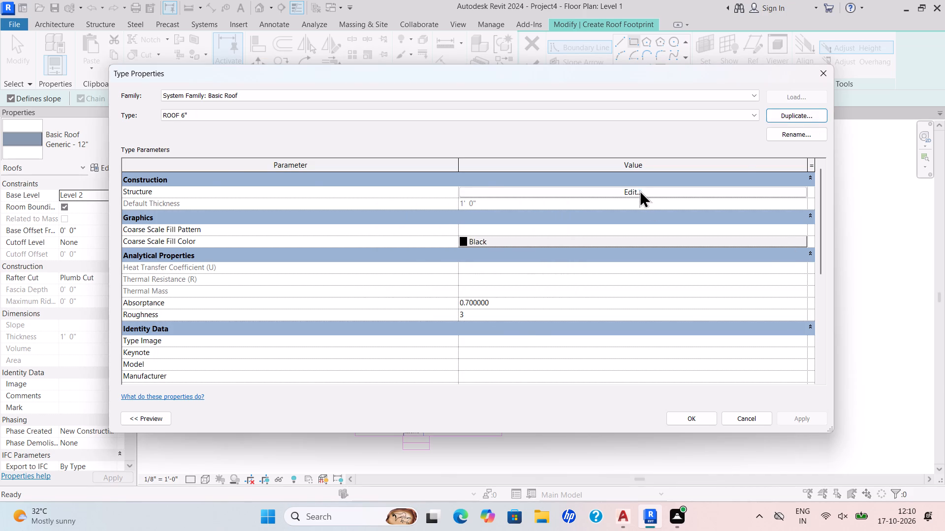
Set the ROOF 6" structure layer's thickness to 6" and apply the type to the roof.
left_click(639, 194)
left_click_drag(527, 188, 446, 206)
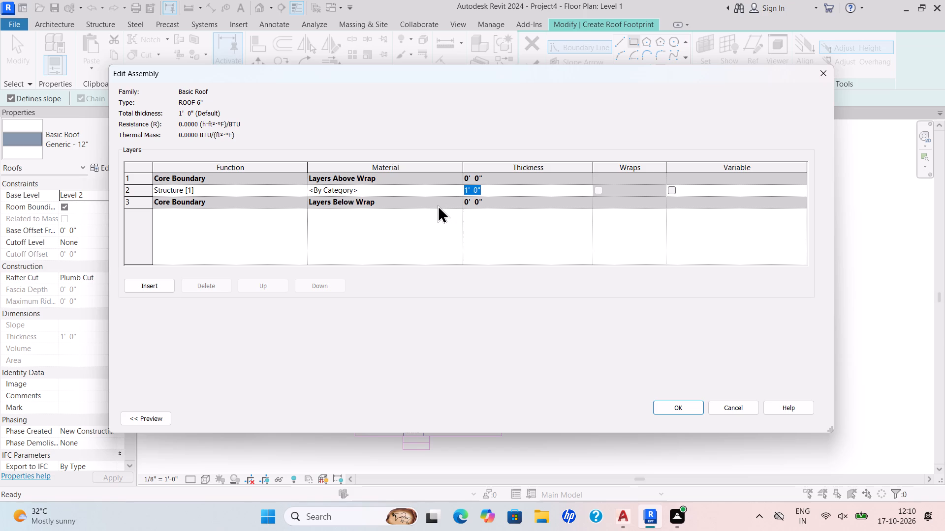
key("BackSpace")
type("6\"")
key("Return")
scroll(754, 280, "down", 1)
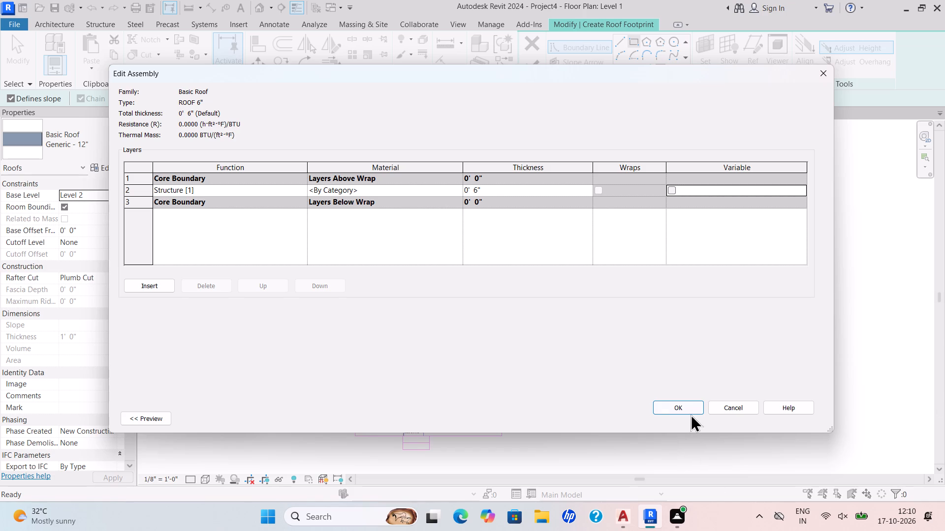
left_click(686, 409)
left_click(788, 415)
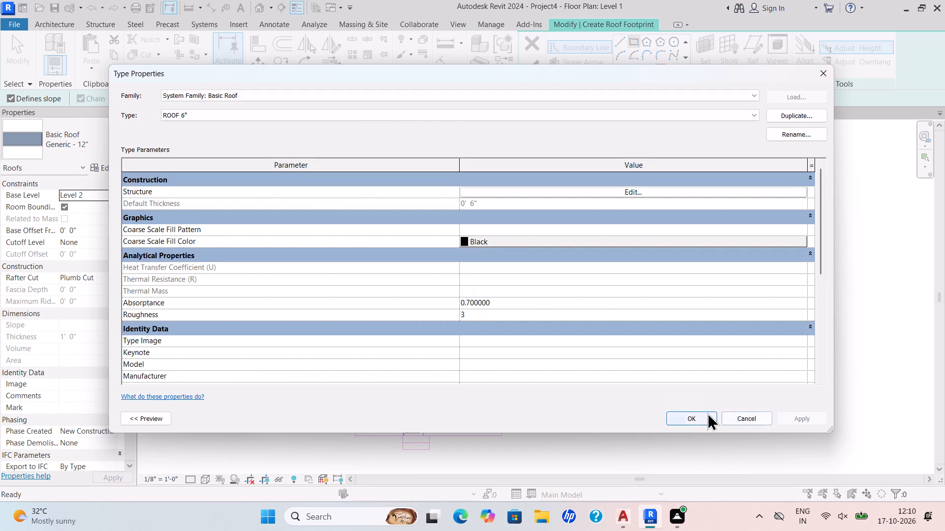
left_click(707, 413)
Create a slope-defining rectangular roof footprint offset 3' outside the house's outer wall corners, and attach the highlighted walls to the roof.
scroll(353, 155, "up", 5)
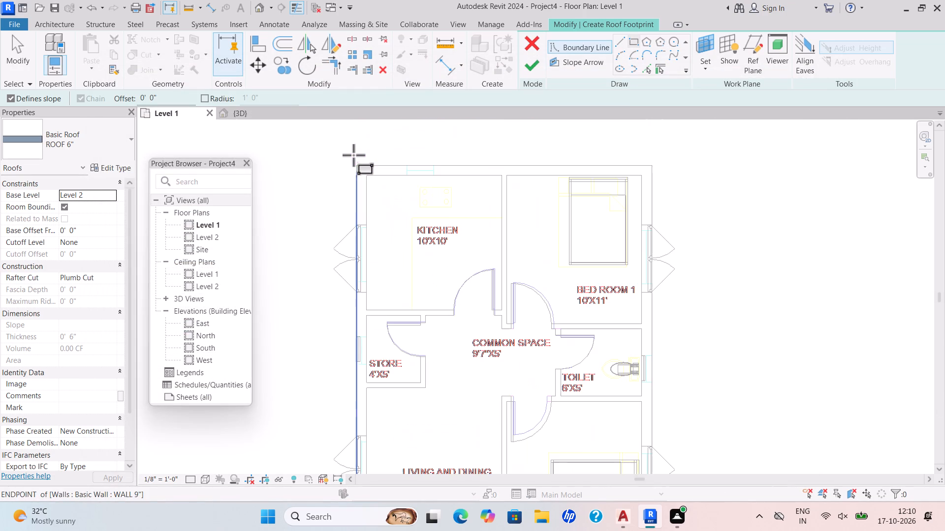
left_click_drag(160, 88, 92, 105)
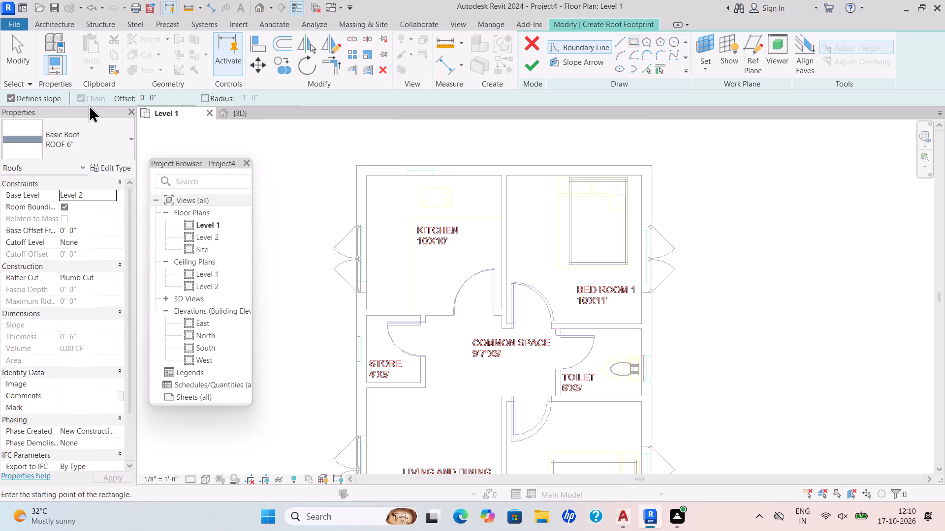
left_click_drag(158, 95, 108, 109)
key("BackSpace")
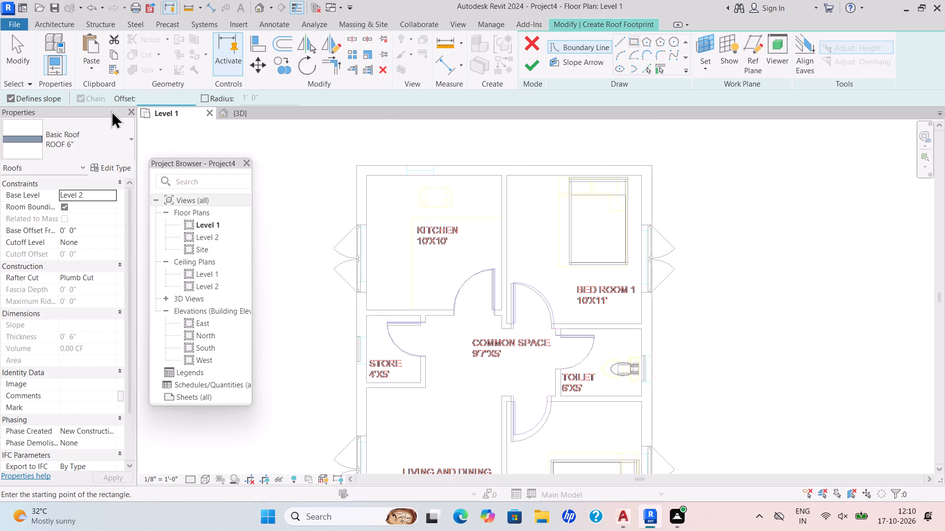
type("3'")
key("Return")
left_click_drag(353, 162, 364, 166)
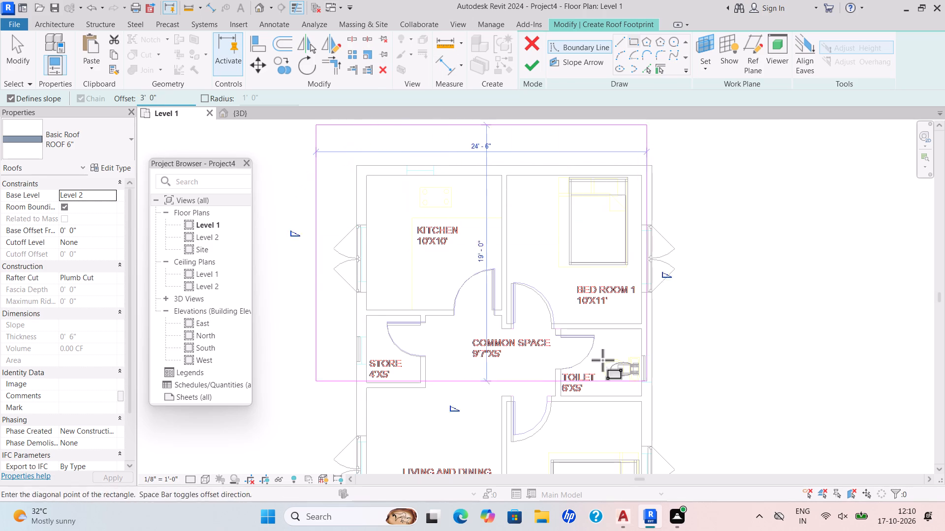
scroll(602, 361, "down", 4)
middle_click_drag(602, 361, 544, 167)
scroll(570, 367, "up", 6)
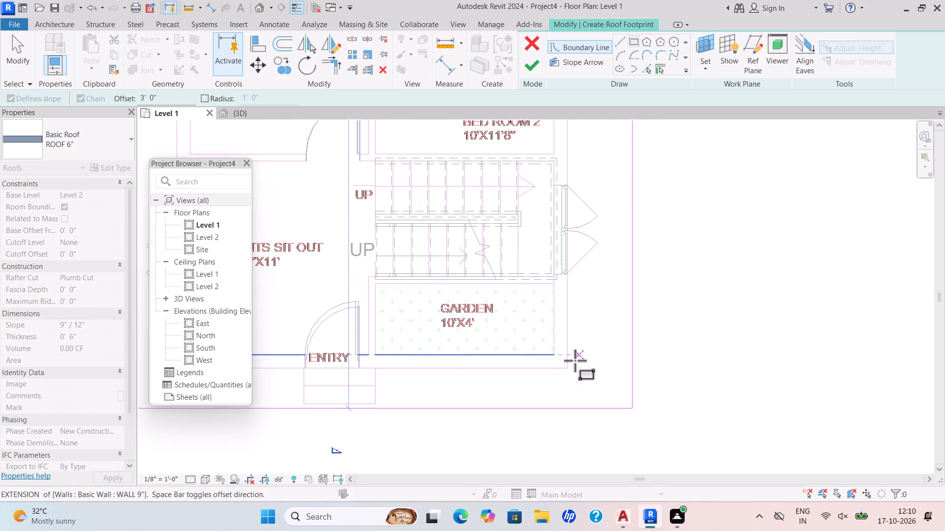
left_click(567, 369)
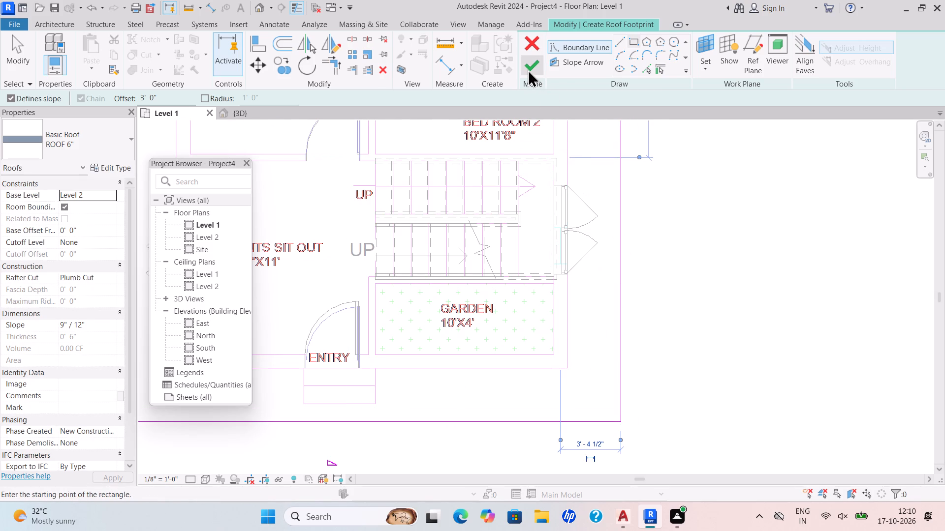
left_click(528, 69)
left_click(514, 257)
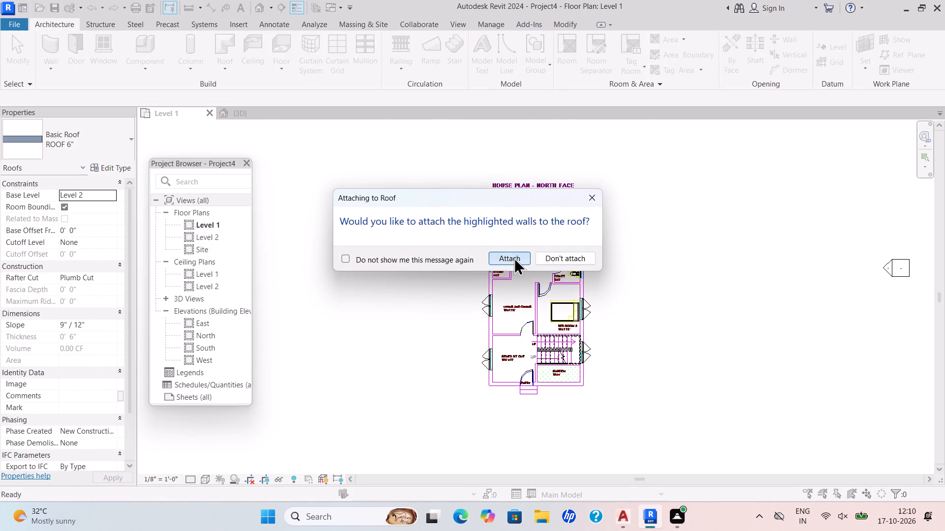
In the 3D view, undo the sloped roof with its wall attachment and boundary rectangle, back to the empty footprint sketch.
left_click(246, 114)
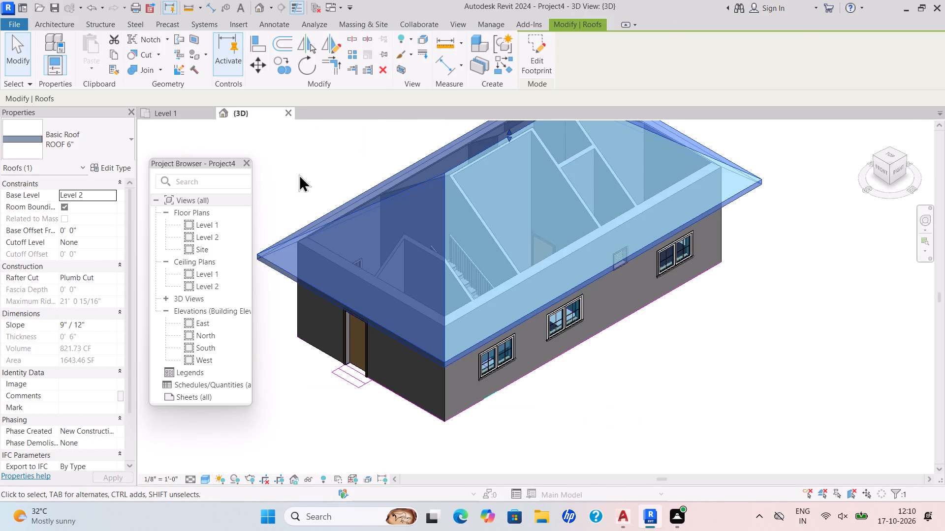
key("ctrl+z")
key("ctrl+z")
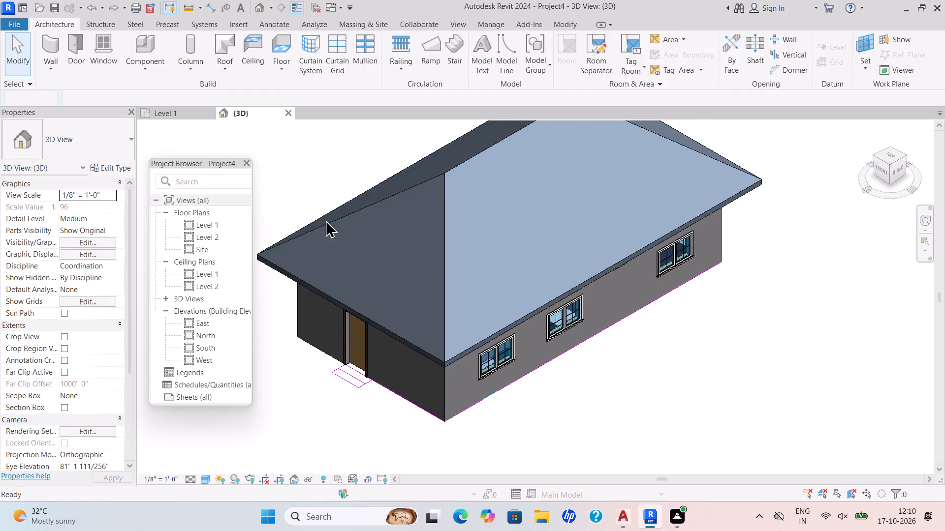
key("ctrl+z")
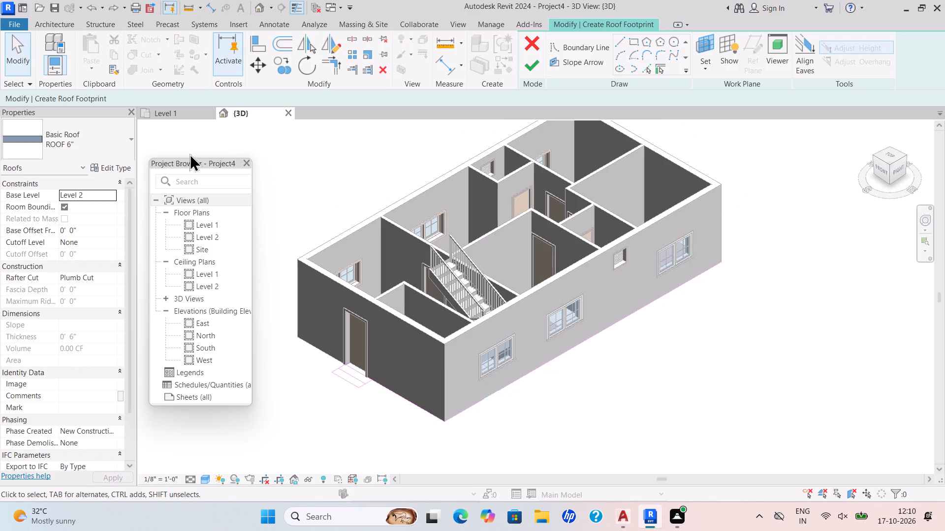
On the Level 1 plan, sketch a rectangular ROOF 6" boundary without defined slope, offset 3' outside the house's outer wall corners.
left_click(177, 115)
scroll(419, 211, "down", 3)
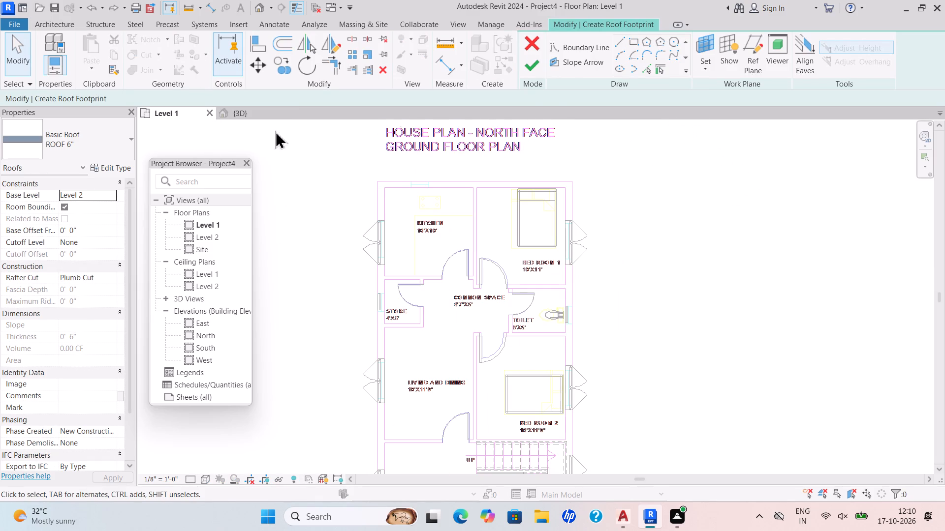
left_click(630, 37)
left_click(11, 95)
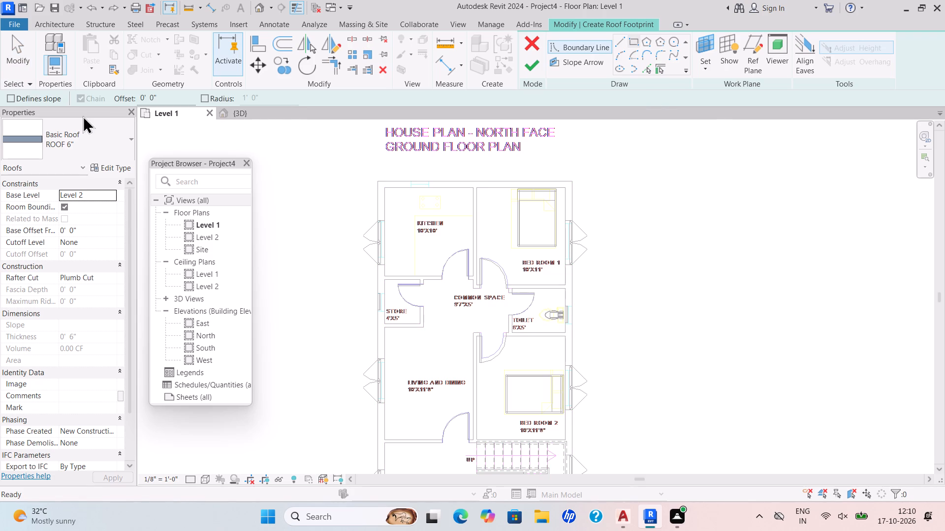
left_click_drag(167, 100, 106, 103)
key("BackSpace")
type("3'")
key("Return")
scroll(374, 182, "up", 7)
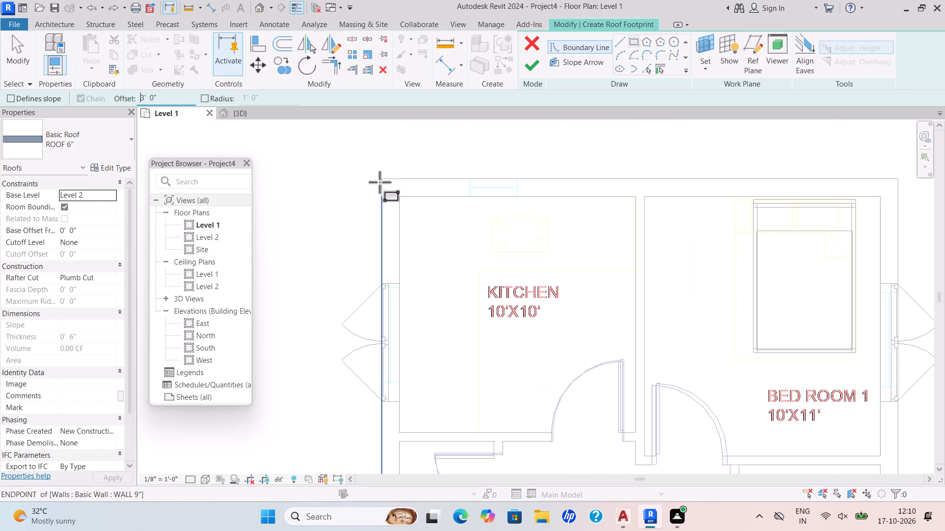
left_click_drag(379, 182, 395, 190)
scroll(661, 364, "down", 6)
middle_click_drag(629, 326, 538, 193)
middle_click(537, 191)
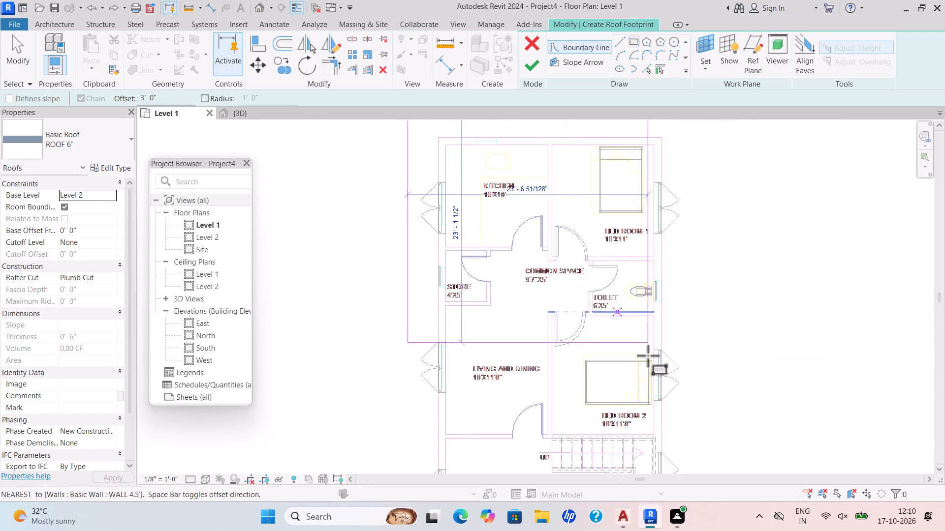
scroll(695, 429, "down", 3)
middle_click_drag(685, 422, 587, 236)
scroll(593, 334, "up", 8)
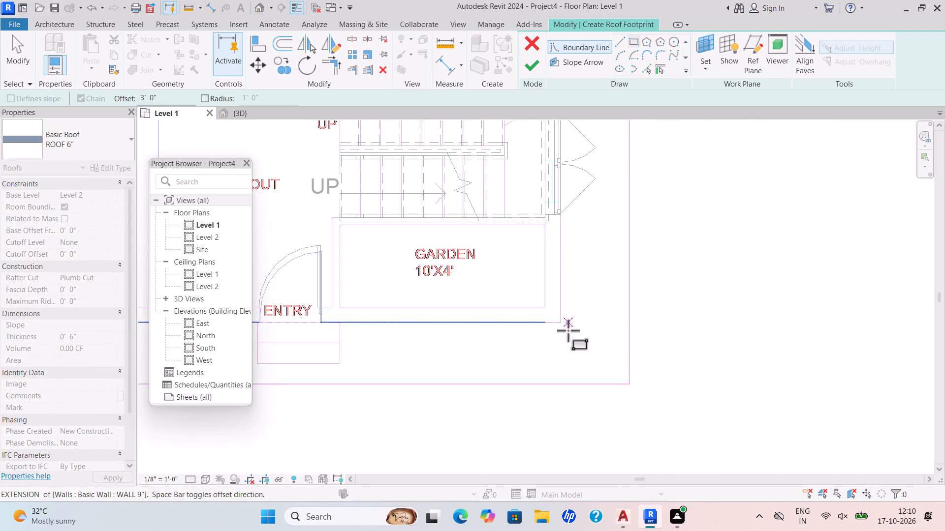
left_click(559, 324)
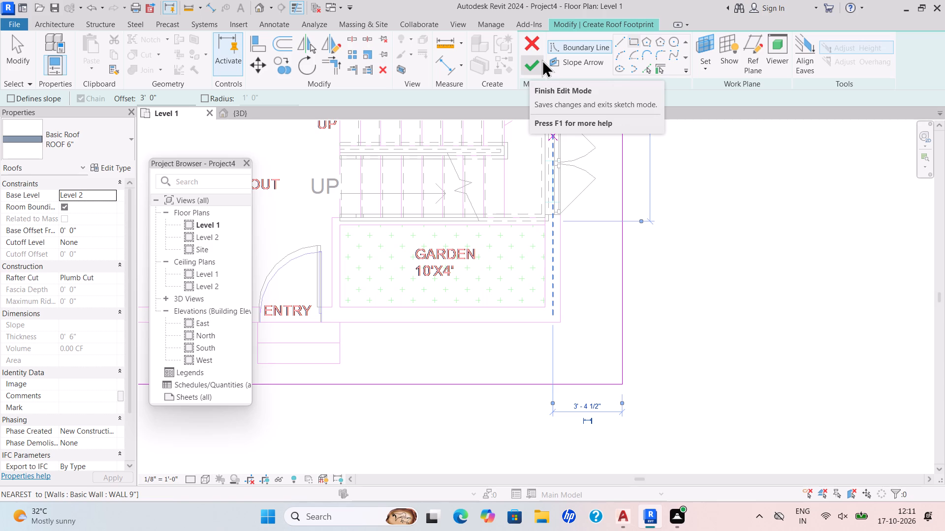
Finish the flat roof footprint, attach the highlighted walls to the roof, and check it in the 3D view.
left_click(534, 66)
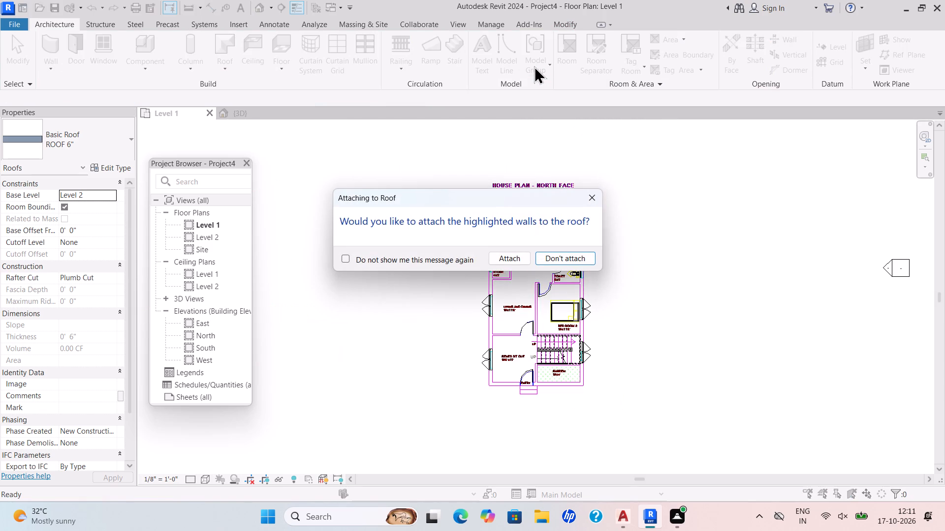
left_click(503, 261)
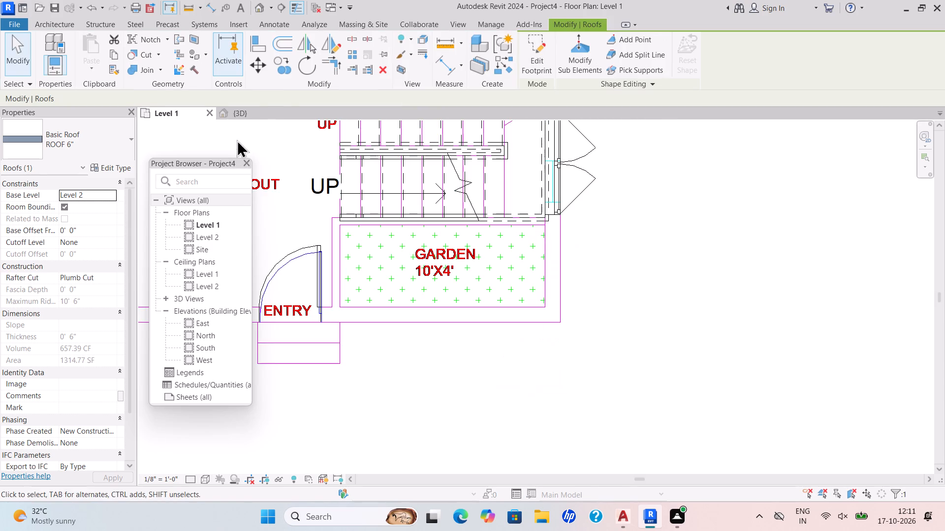
left_click(243, 115)
left_click(488, 243)
scroll(488, 243, "down", 6)
middle_click_drag(492, 246, 487, 274)
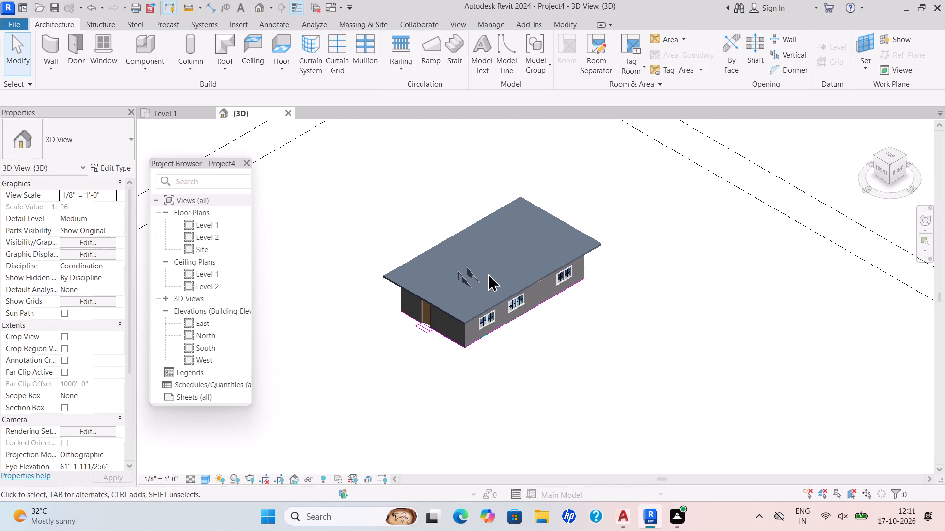
Start a Handrail - Rectangular railing path from the Level 1 plan, with base level Level 2 and base offset 6".
left_click(178, 114)
scroll(313, 187, "down", 9)
middle_click_drag(403, 204, 426, 222)
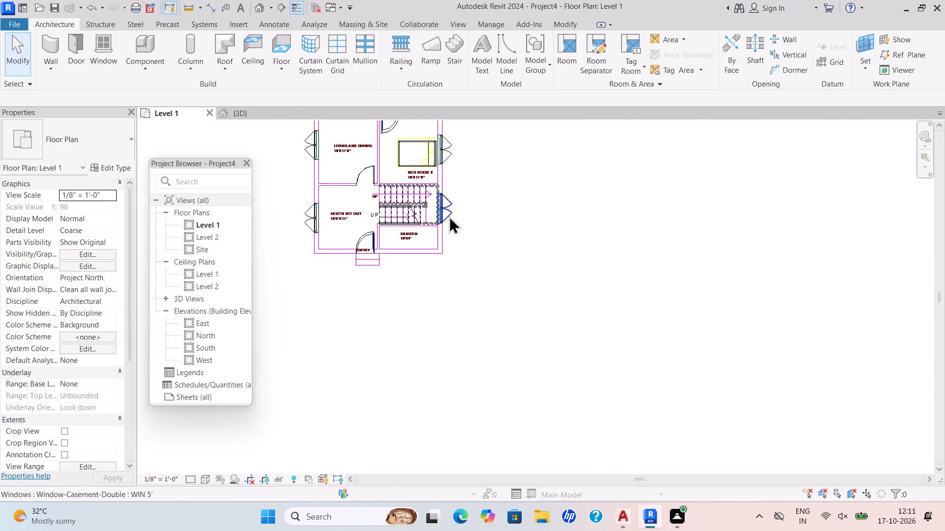
middle_click_drag(464, 243, 486, 265)
scroll(471, 253, "down", 1)
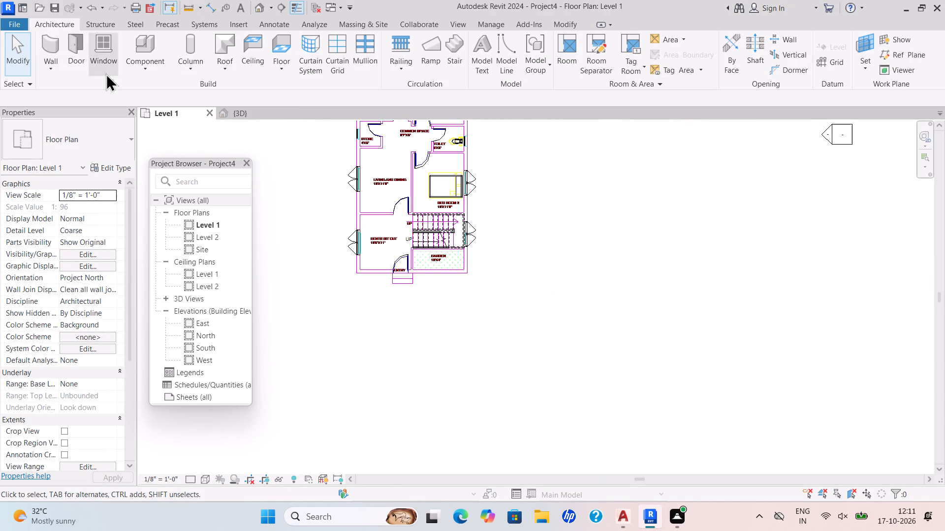
scroll(446, 187, "down", 1)
middle_click_drag(443, 211, 488, 295)
scroll(481, 278, "down", 1)
middle_click_drag(481, 284, 484, 310)
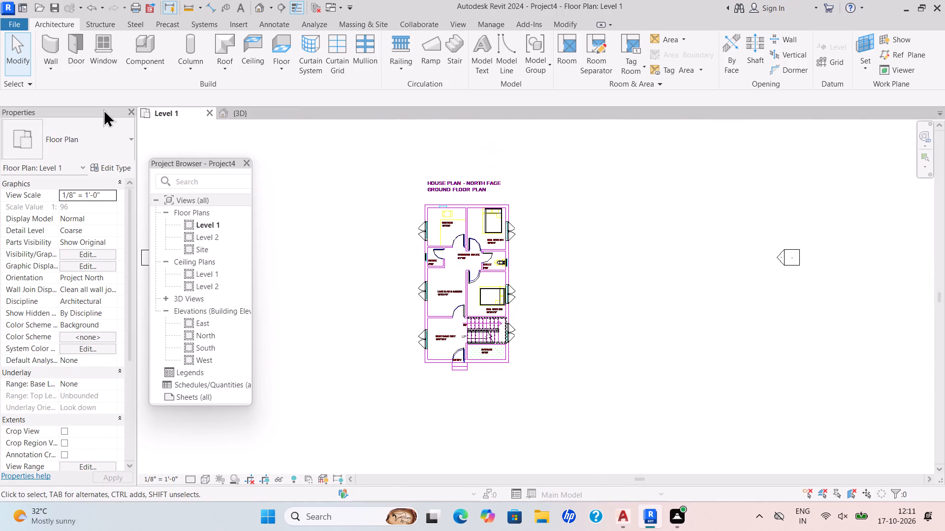
left_click(51, 20)
left_click(396, 50)
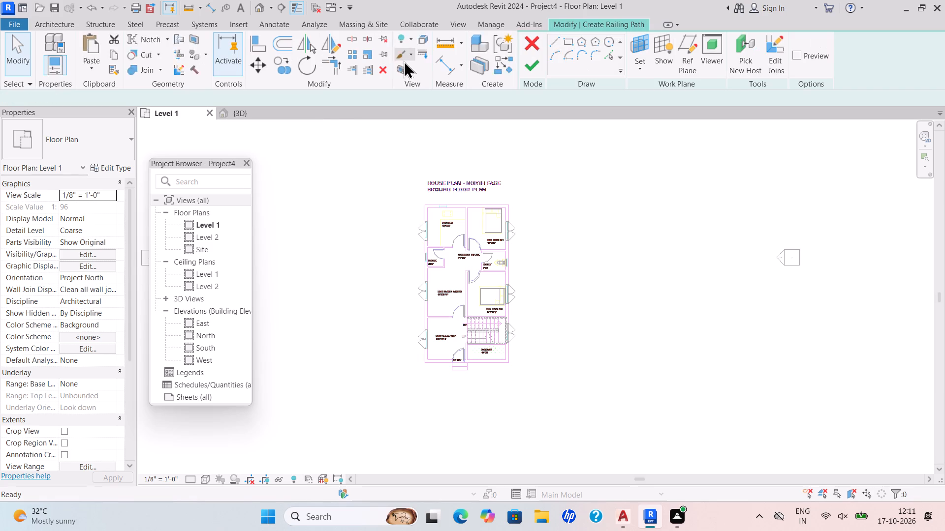
left_click(120, 196)
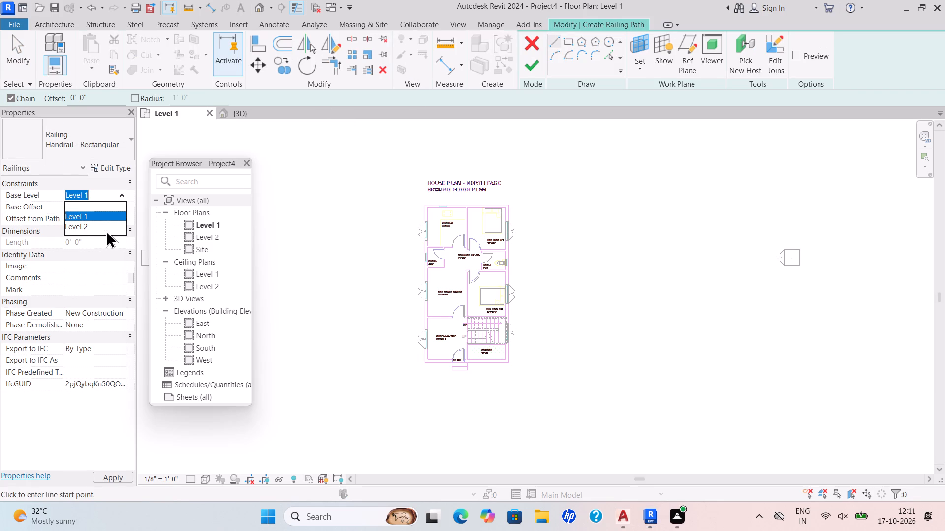
left_click(106, 230)
scroll(66, 209, "up", 3)
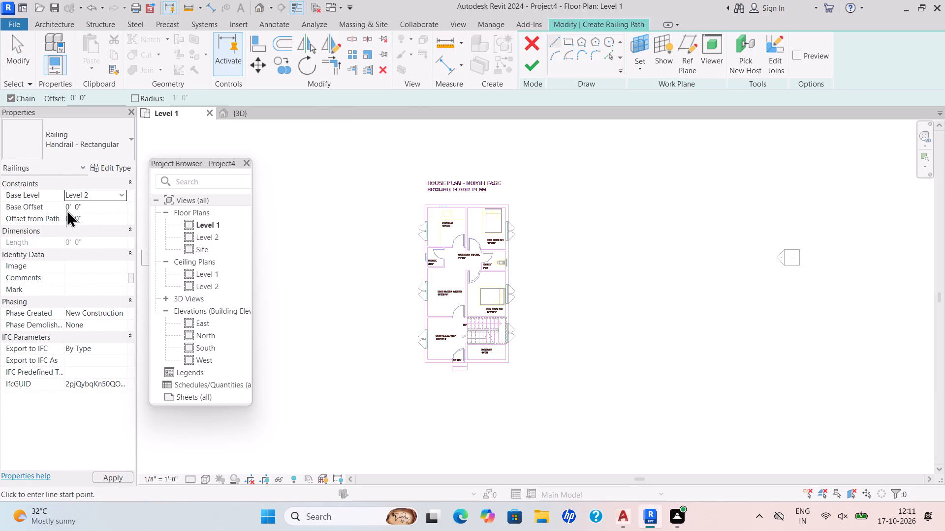
scroll(66, 209, "up", 7)
left_click_drag(84, 206, 81, 209)
left_click_drag(81, 209, 34, 215)
key("BackSpace")
type("6\"")
key("Return")
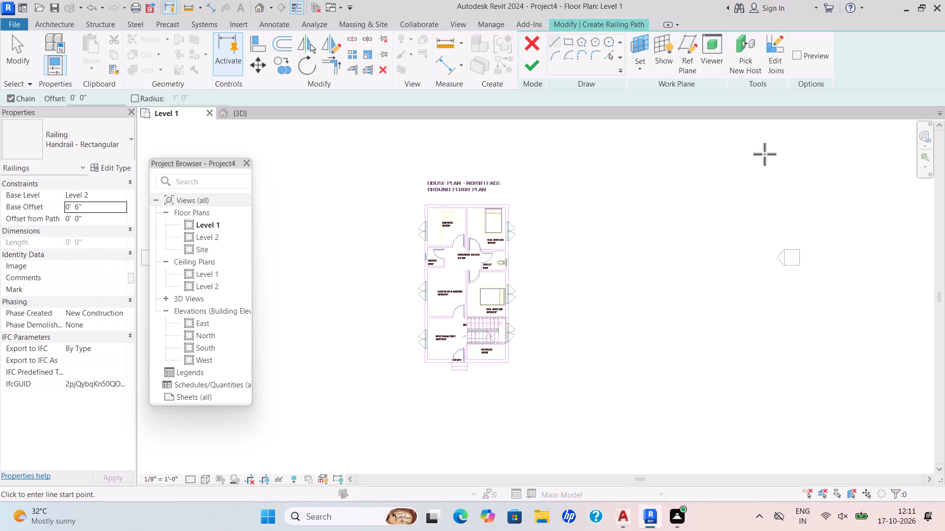
Sketch a rectangular railing path offset 3' outside the house's outer wall corners and finish the railing.
left_click(565, 41)
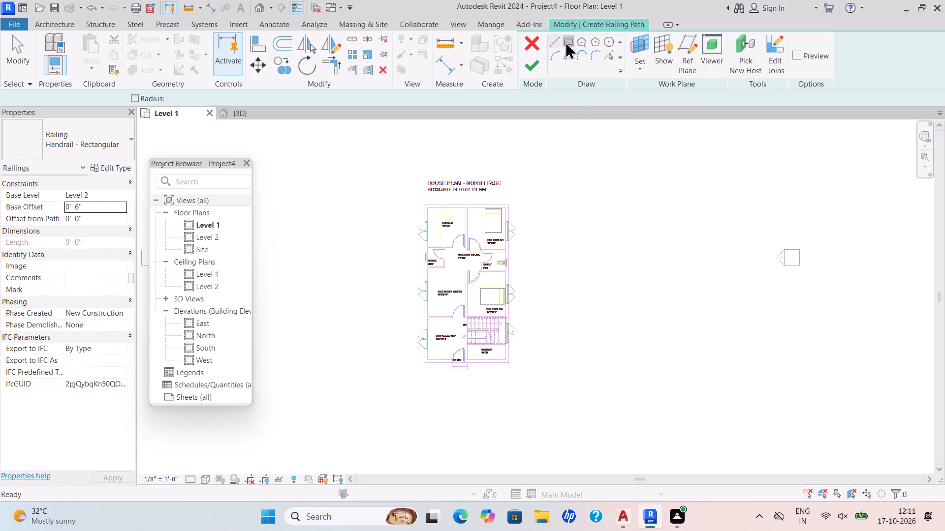
left_click_drag(93, 90, 39, 98)
left_click_drag(100, 89, 58, 98)
left_click_drag(105, 98, 40, 108)
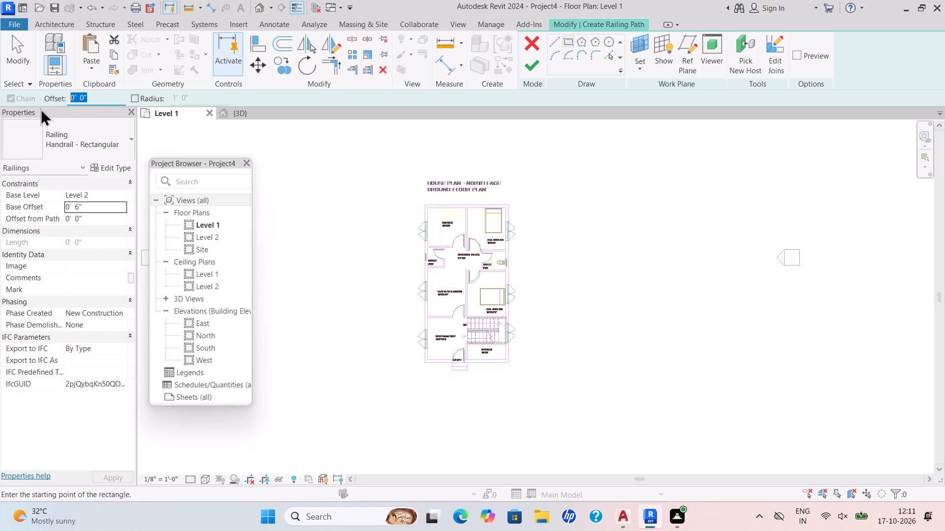
key("BackSpace")
type("3'")
key("Return")
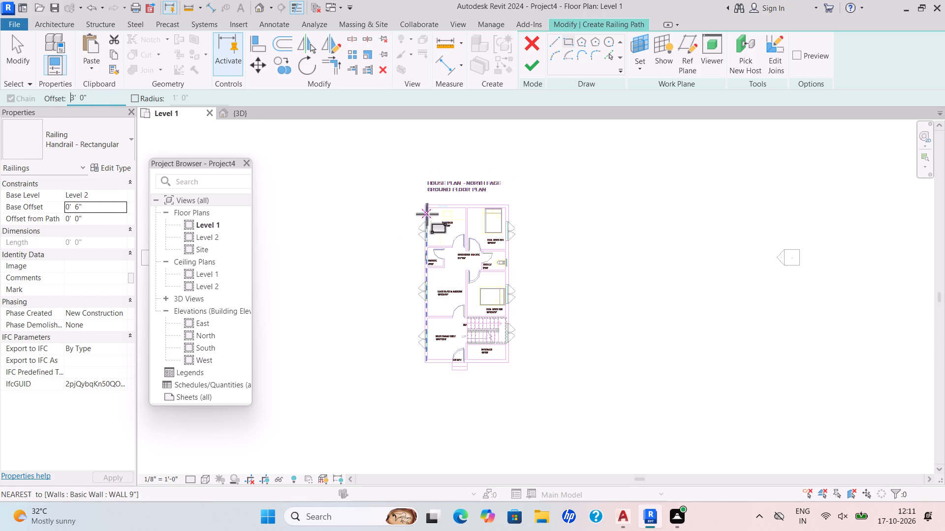
scroll(427, 214, "up", 8)
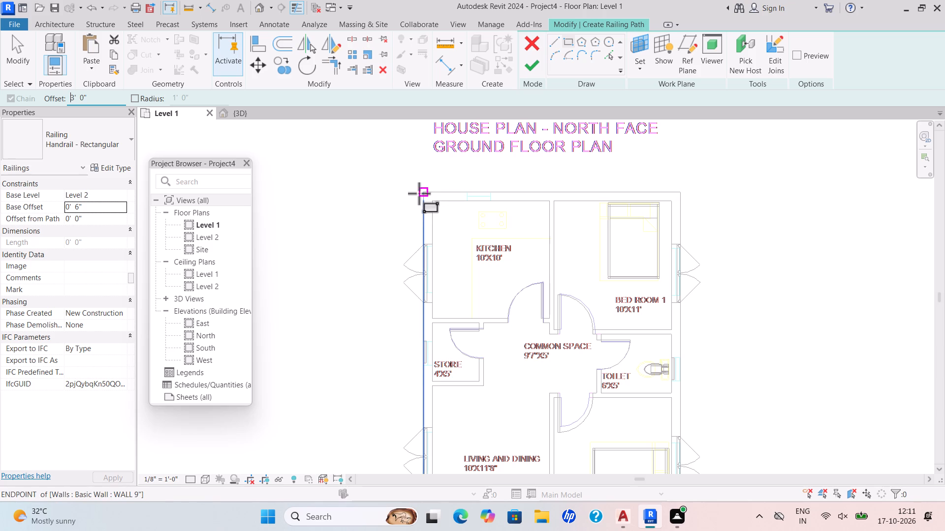
left_click_drag(419, 192, 459, 215)
scroll(614, 363, "down", 3)
middle_click_drag(611, 364, 524, 231)
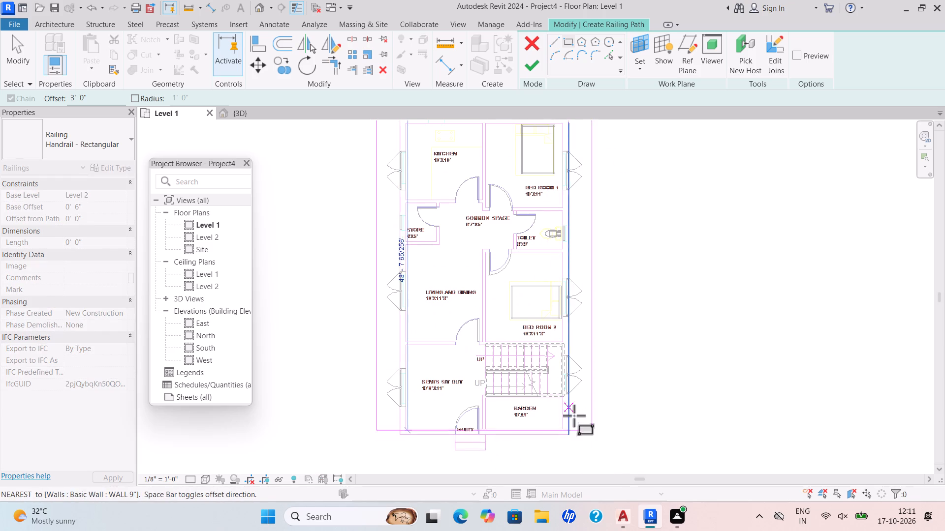
scroll(572, 440, "up", 4)
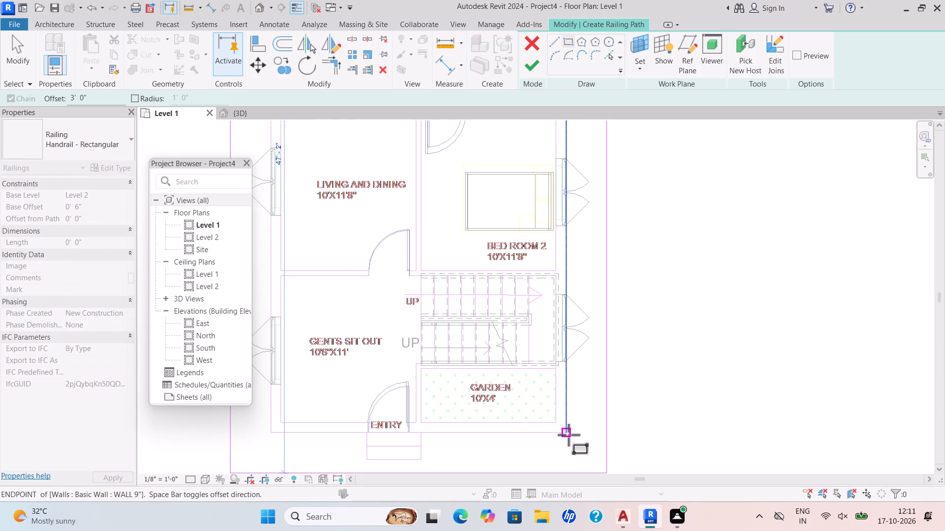
left_click(568, 435)
left_click(535, 61)
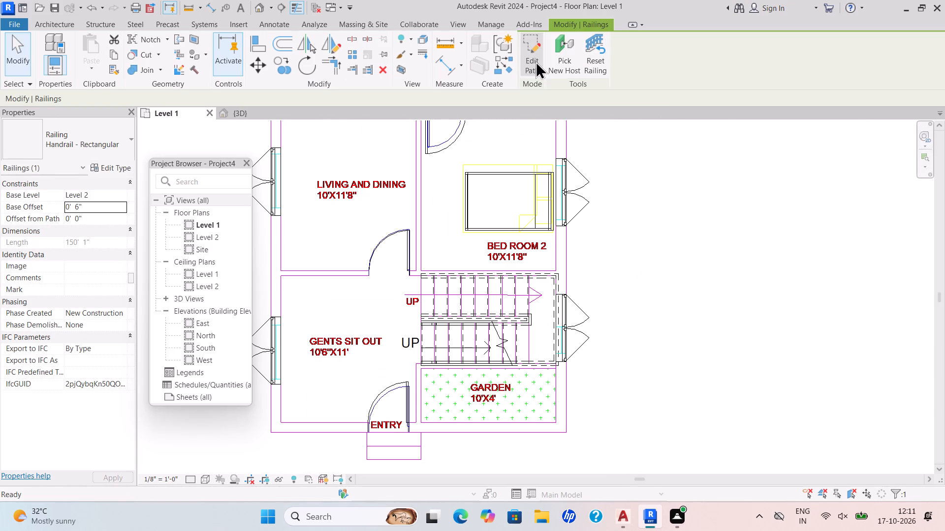
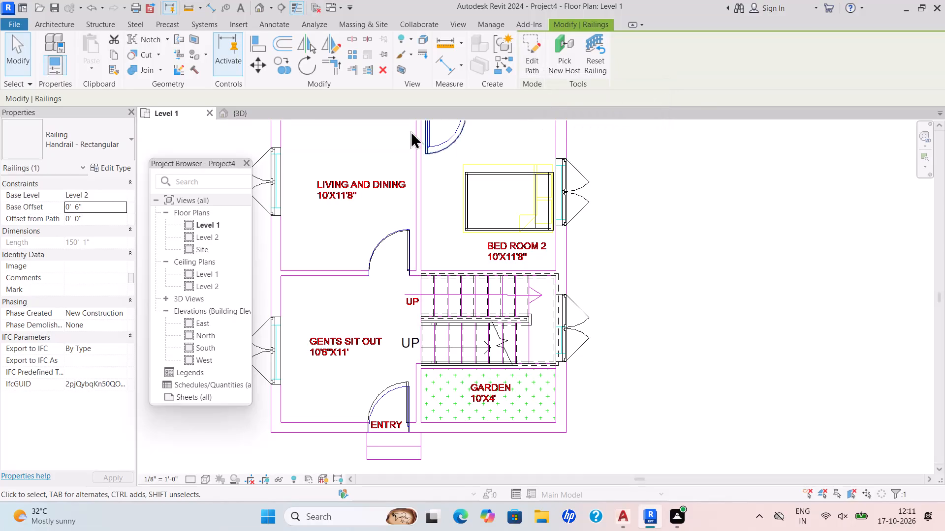
Check the new roof-edge railing on the house in the 3D view.
left_click(260, 112)
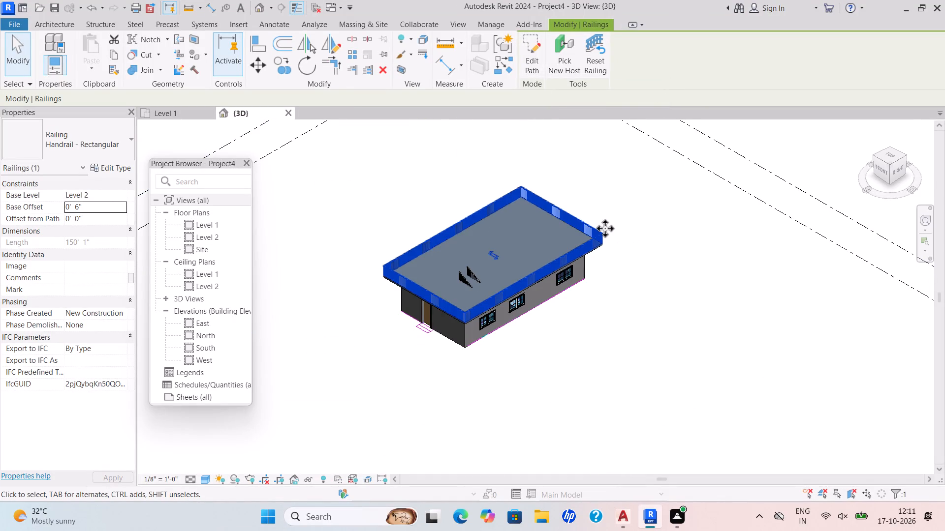
scroll(578, 234, "up", 4)
left_click(582, 231)
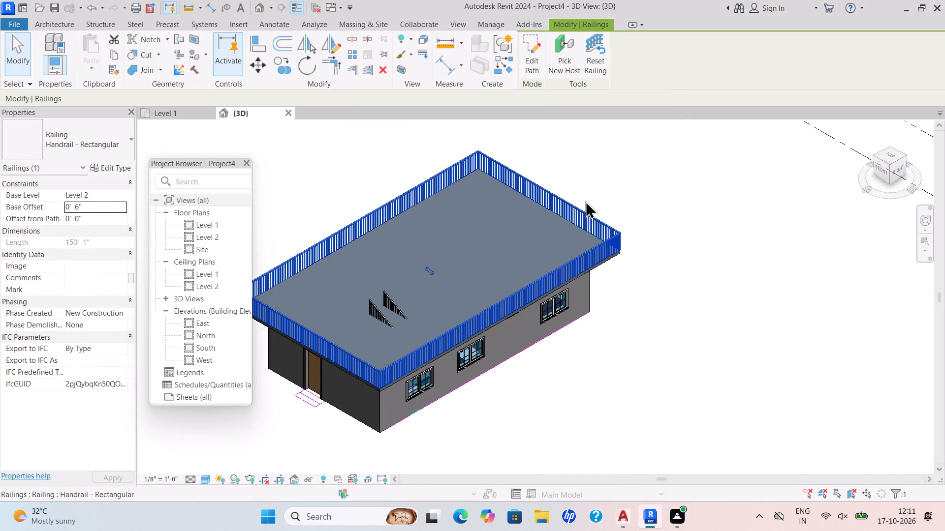
left_click(536, 209)
scroll(482, 248, "down", 5)
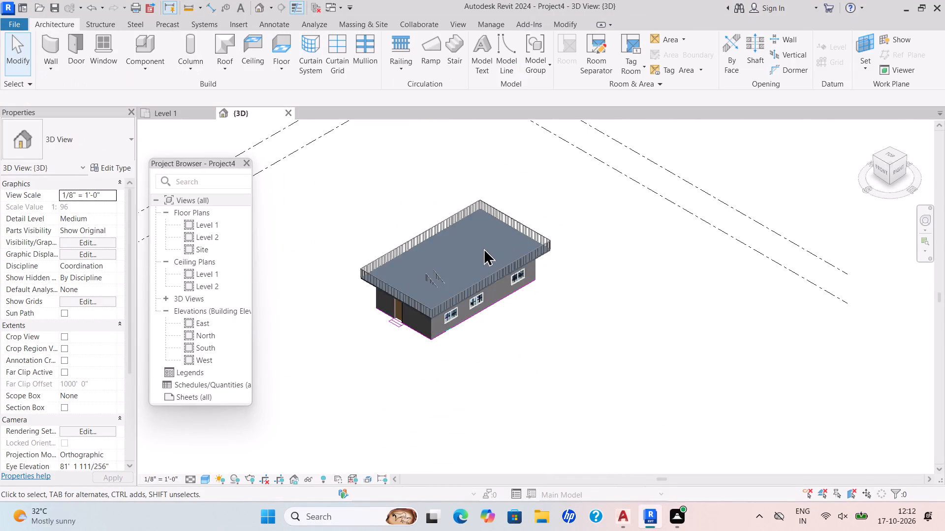
scroll(483, 248, "down", 3)
scroll(461, 288, "down", 1)
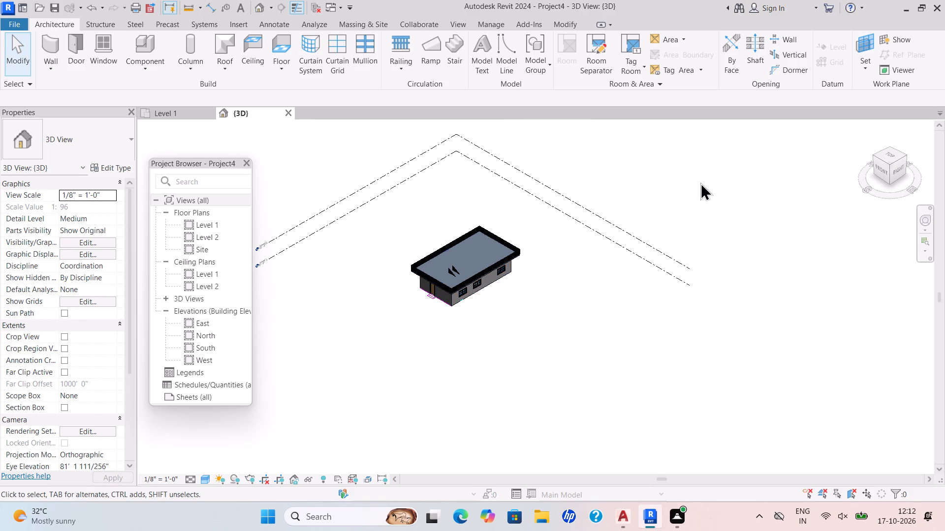
Start an architectural wall on the Level 1 plan and duplicate the Generic - 5" type as CMD 6".
left_click(158, 119)
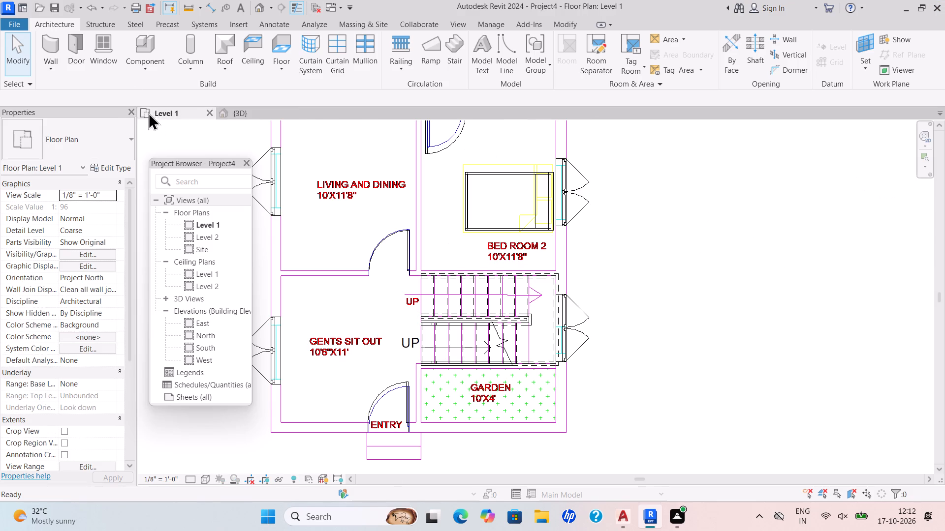
left_click(52, 64)
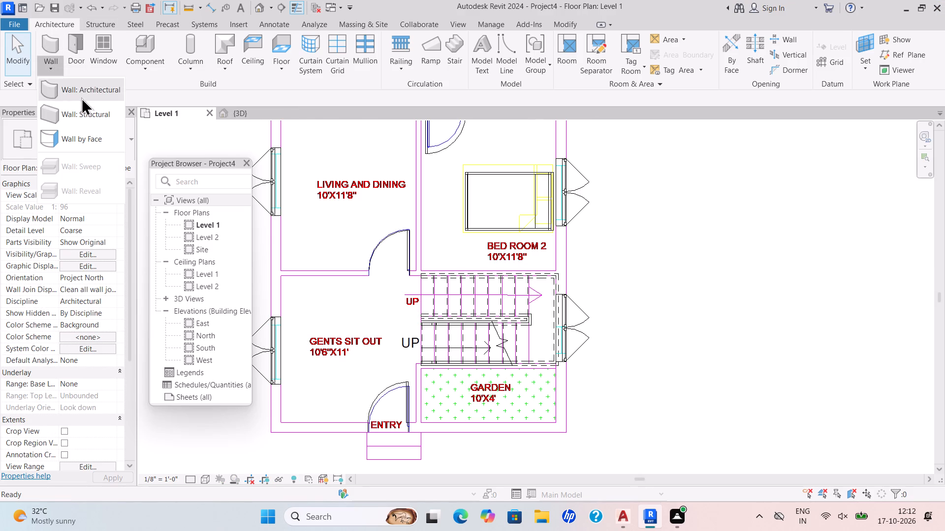
left_click(81, 96)
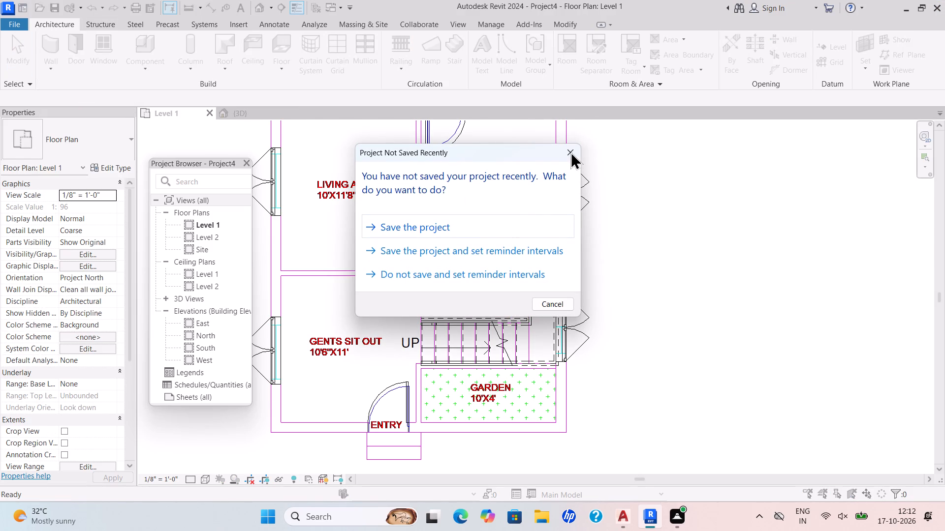
left_click(570, 148)
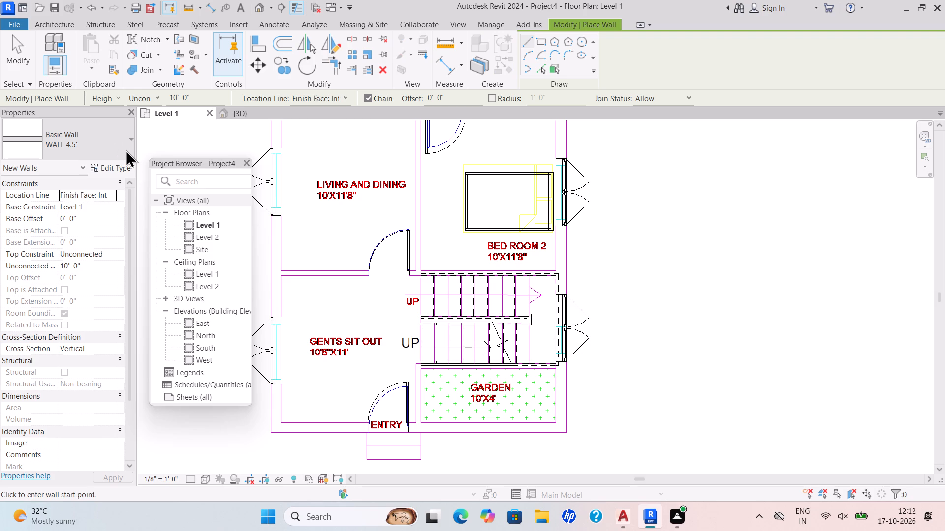
left_click(126, 142)
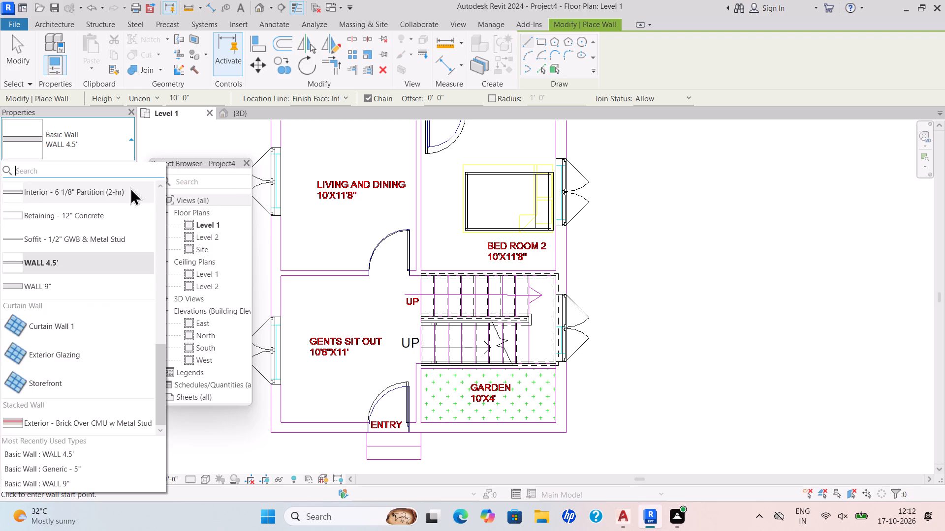
scroll(94, 241, "up", 5)
left_click(73, 258)
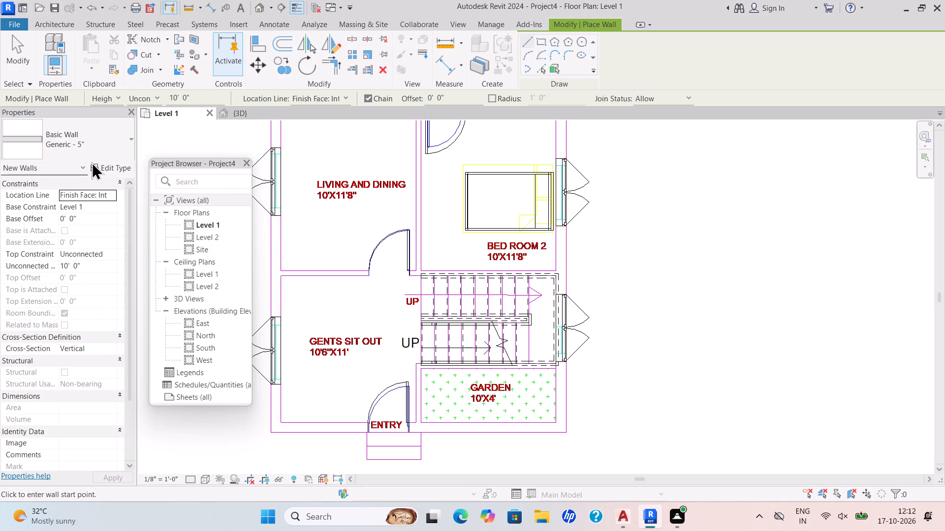
left_click(92, 162)
left_click(803, 113)
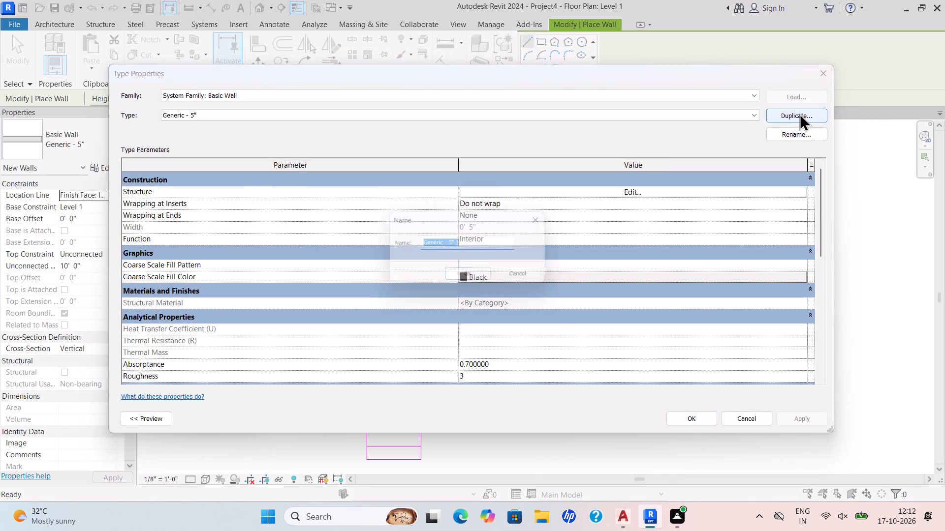
key("BackSpace")
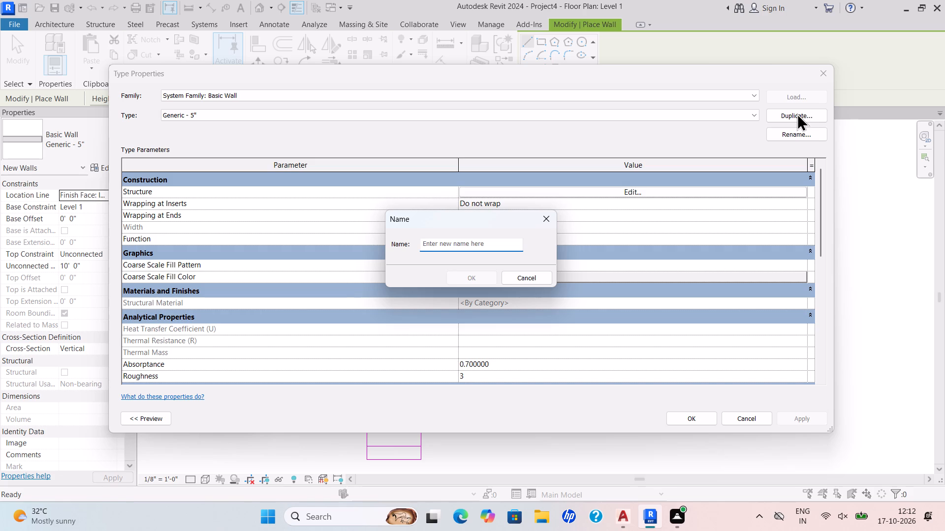
type("CMD")
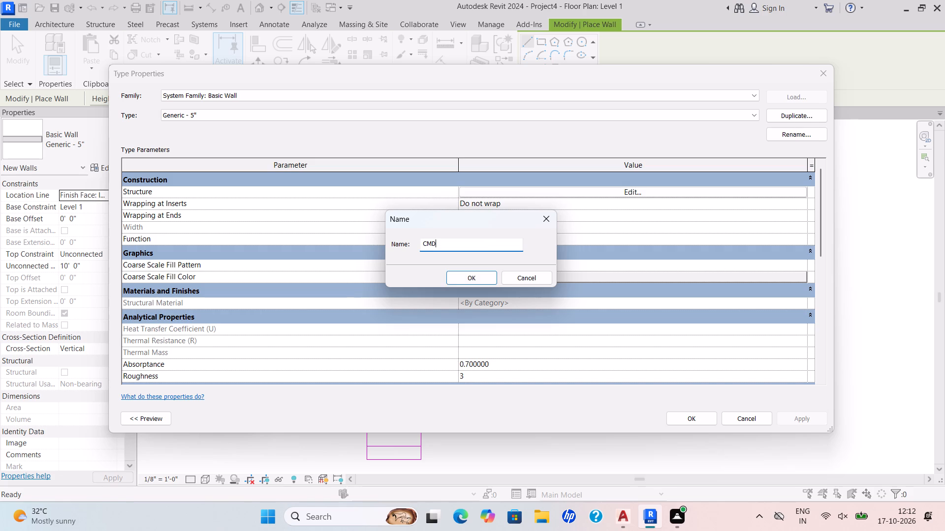
key("space")
type("6\"")
key("Return")
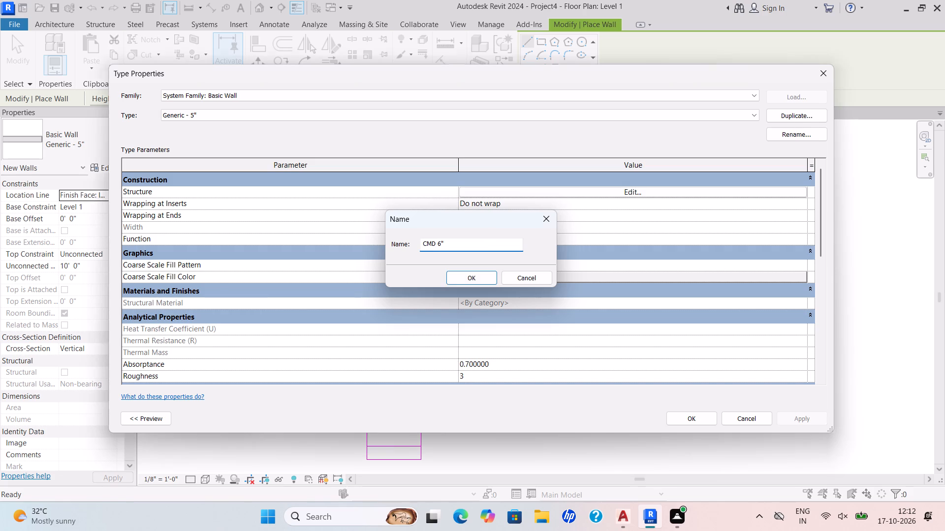
Set the CMD 6" wall type's structure layer thickness to 6" and apply the type.
left_click(643, 192)
left_click_drag(463, 197, 435, 196)
left_click_drag(440, 192, 415, 197)
key("BackSpace")
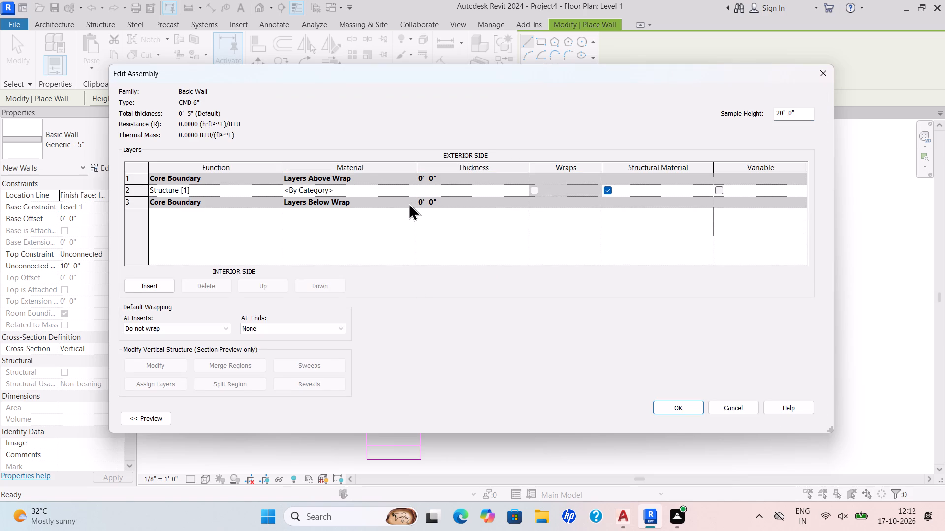
type("6\"")
key("Return")
left_click(680, 403)
left_click(802, 418)
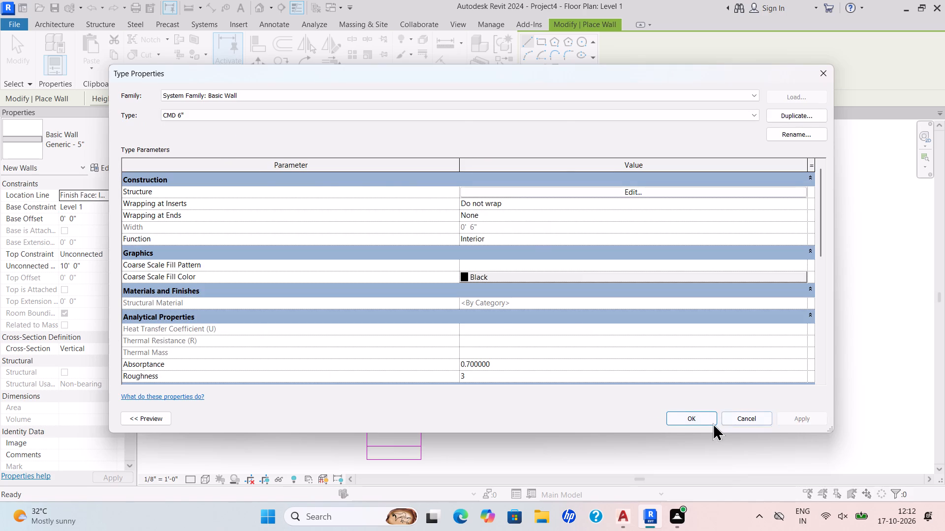
left_click(694, 413)
Set the unconnected height to 4' and draw a horizontal boundary wall about 38' long above the house plan title.
scroll(239, 204, "down", 12)
middle_click_drag(385, 210, 410, 290)
middle_click_drag(414, 213, 397, 283)
scroll(275, 171, "up", 2)
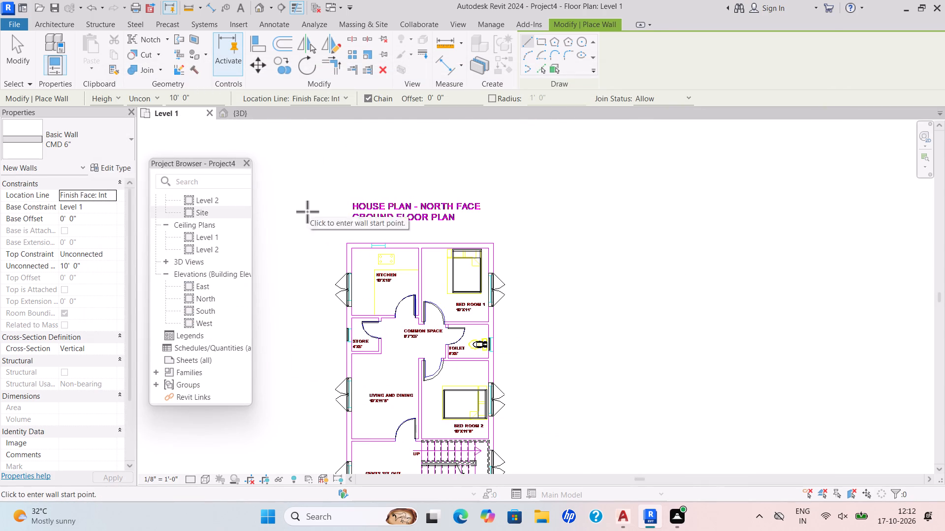
left_click_drag(89, 261, 43, 276)
key("BackSpace")
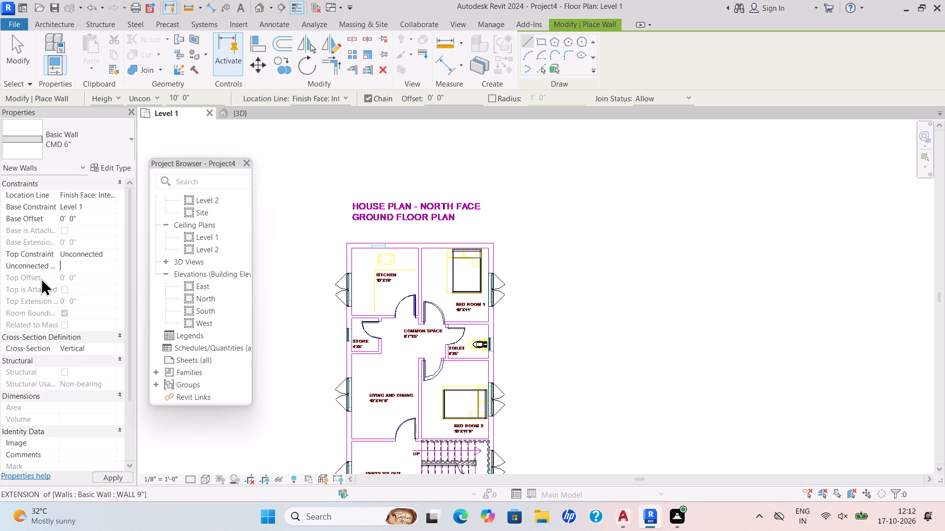
type("4'")
key("Return")
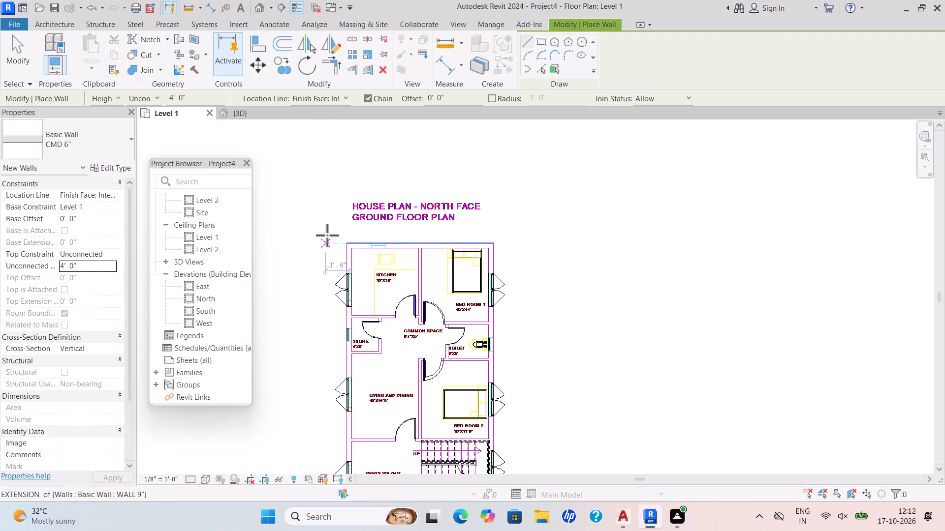
scroll(336, 189, "down", 3)
left_click(307, 195)
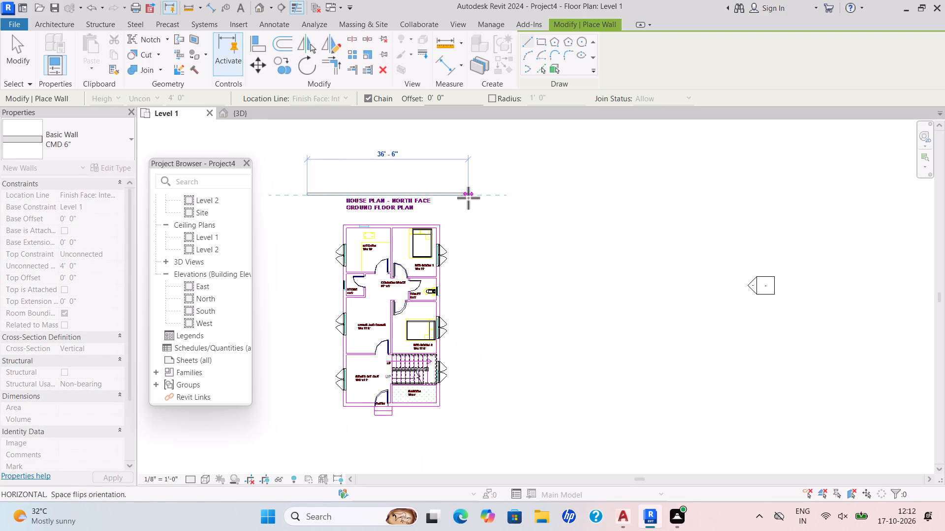
scroll(468, 198, "up", 2)
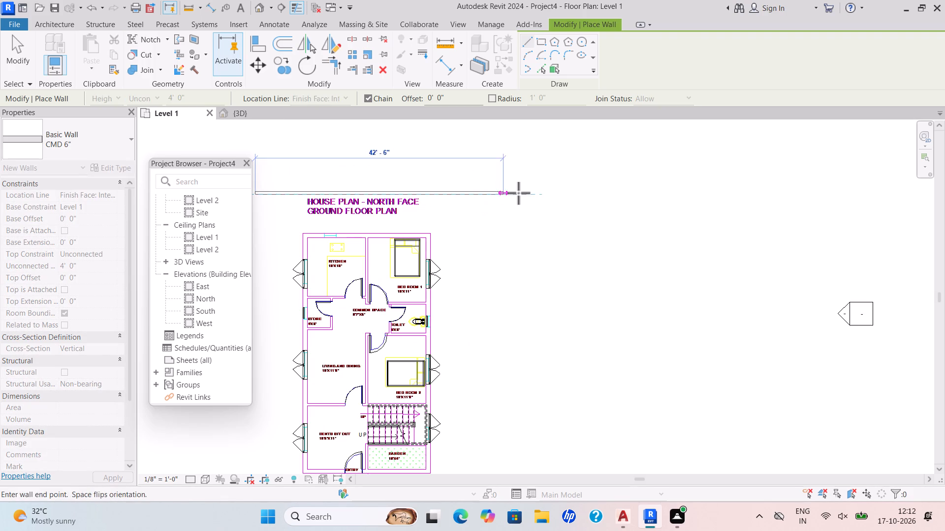
scroll(501, 194, "down", 2)
middle_click_drag(501, 194, 584, 175)
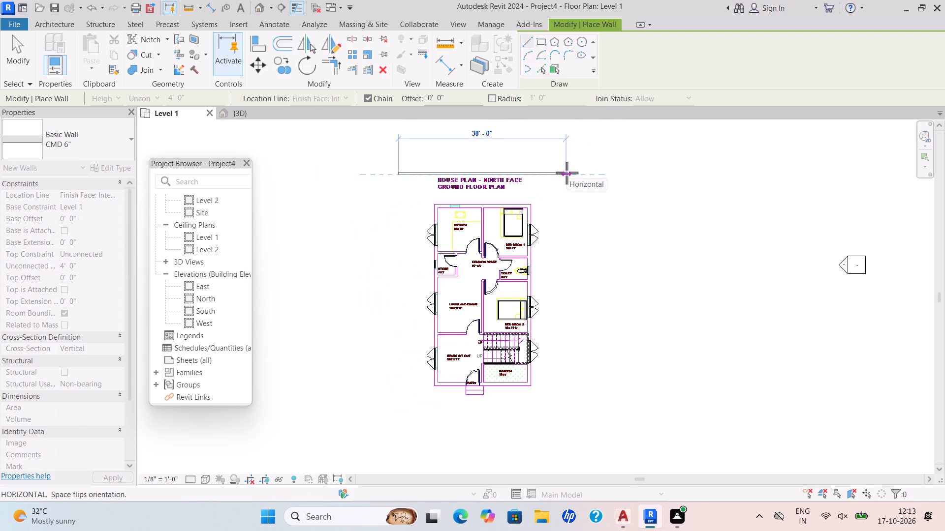
left_click(567, 173)
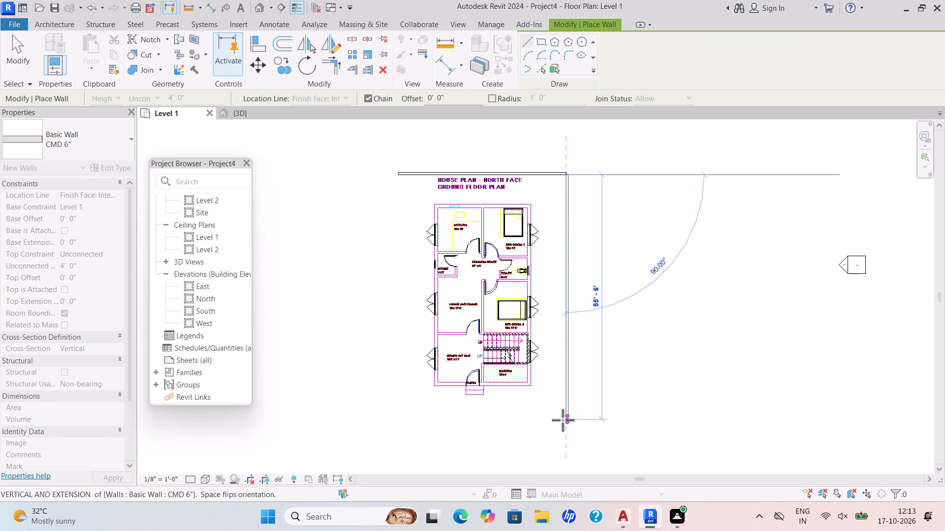
Complete the rectangular boundary wall loop around the house with sides about 56' long, closing at the starting corner.
scroll(565, 421, "up", 1)
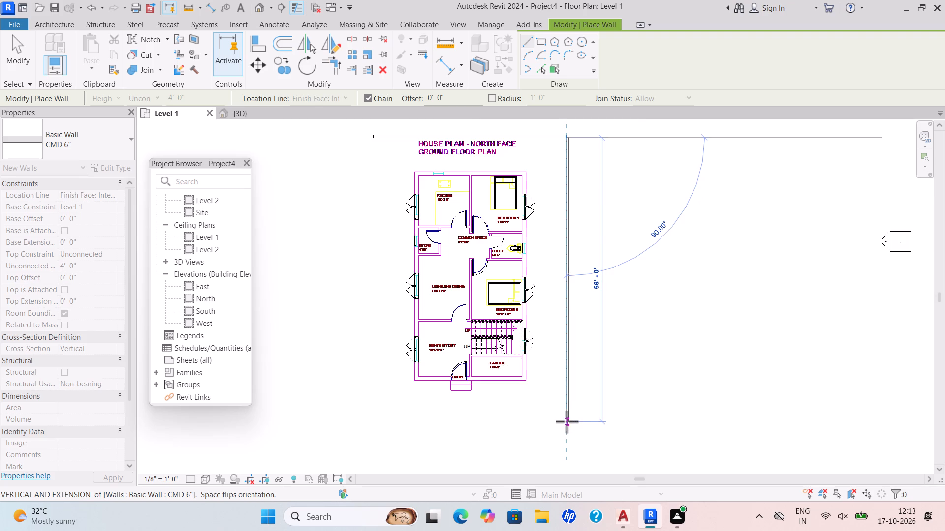
left_click(568, 422)
left_click(372, 422)
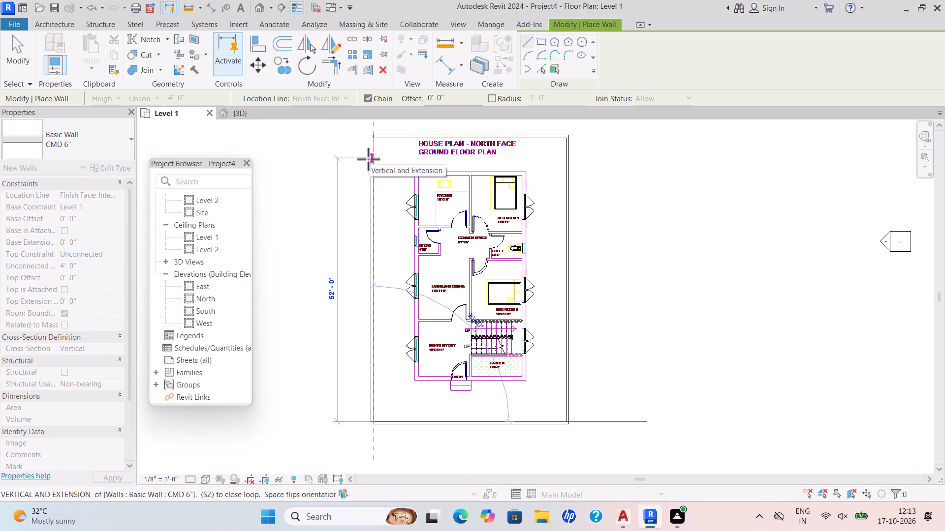
scroll(379, 125, "up", 7)
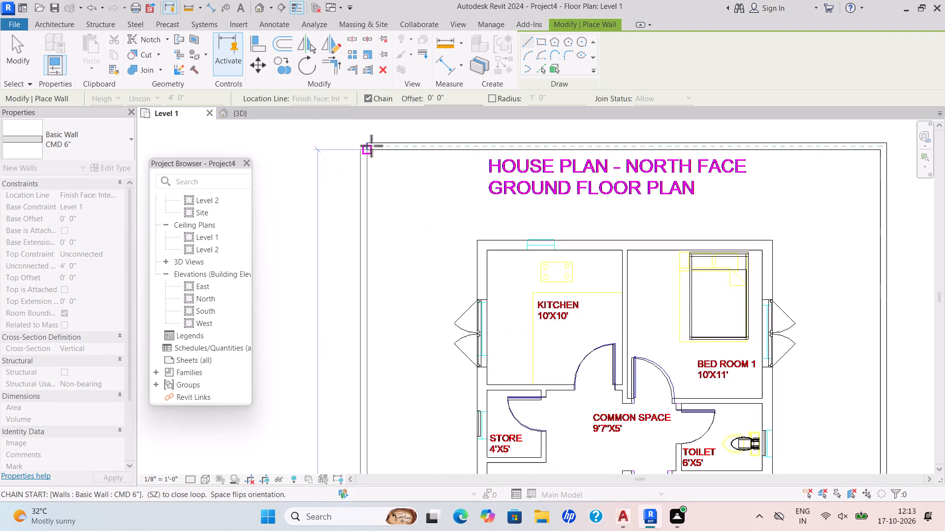
scroll(371, 146, "up", 2)
left_click(367, 141)
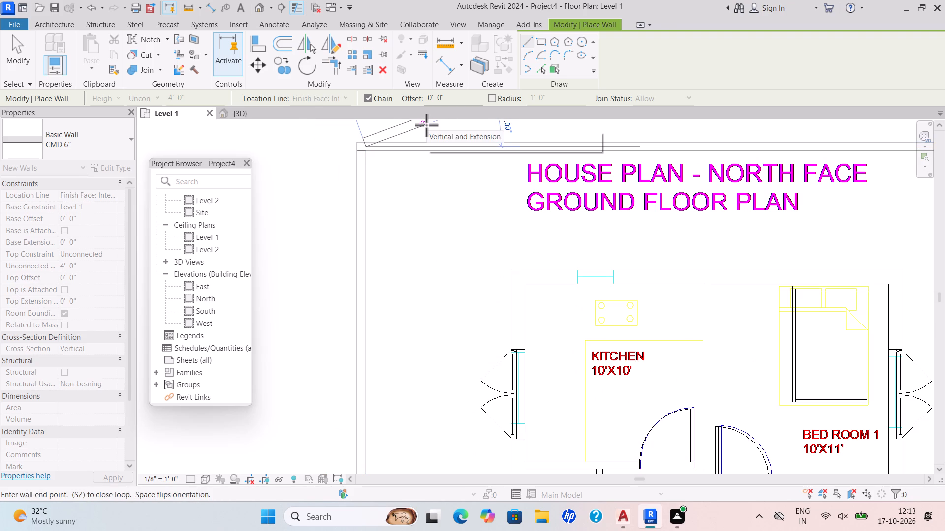
key("Escape")
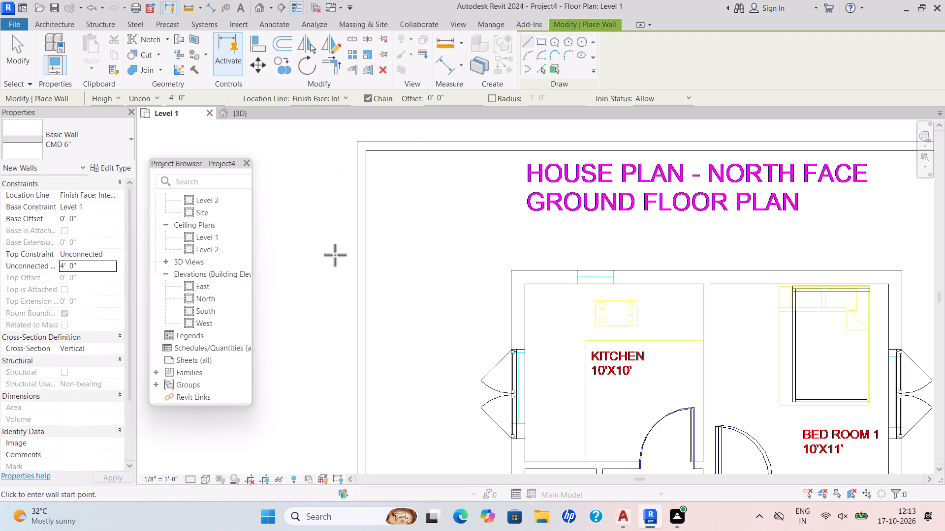
key("Escape")
key("Escape")
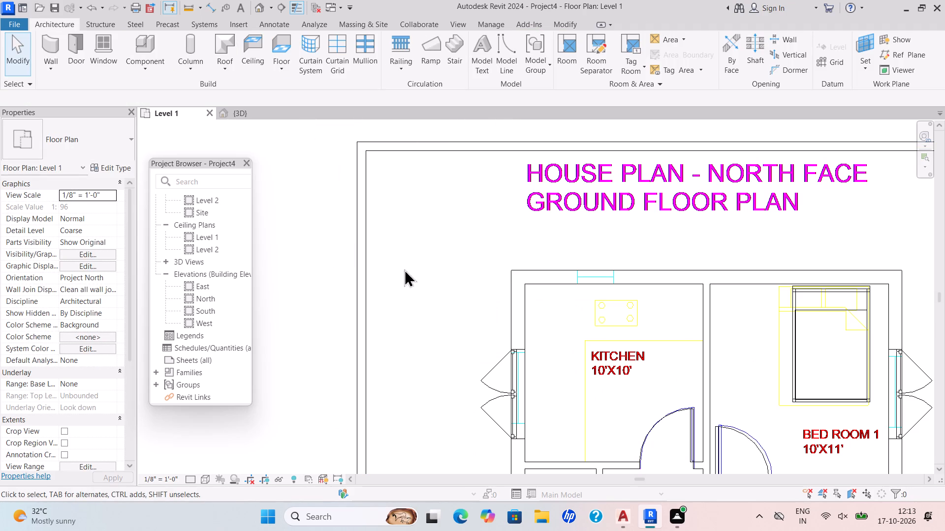
Select all CMD 6" wall instances and examine the complete boundary loop around the house.
left_click(356, 281)
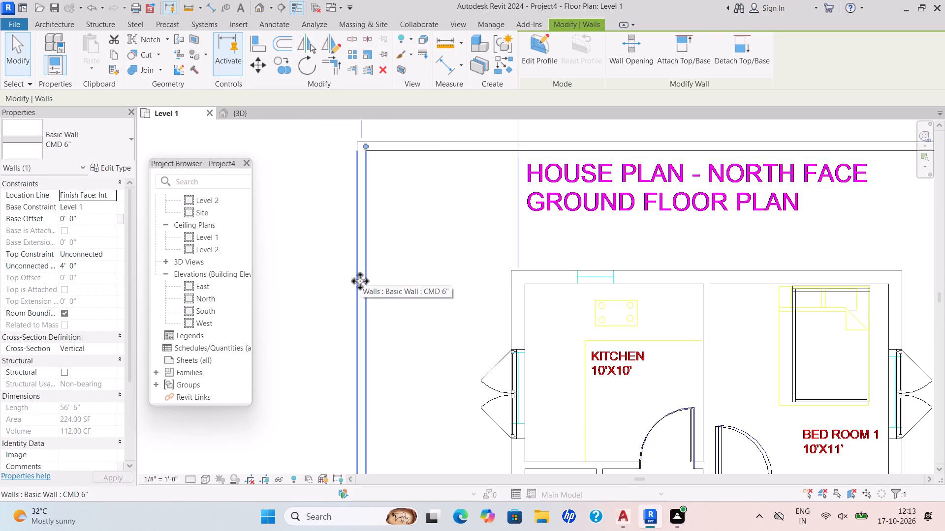
type("SA")
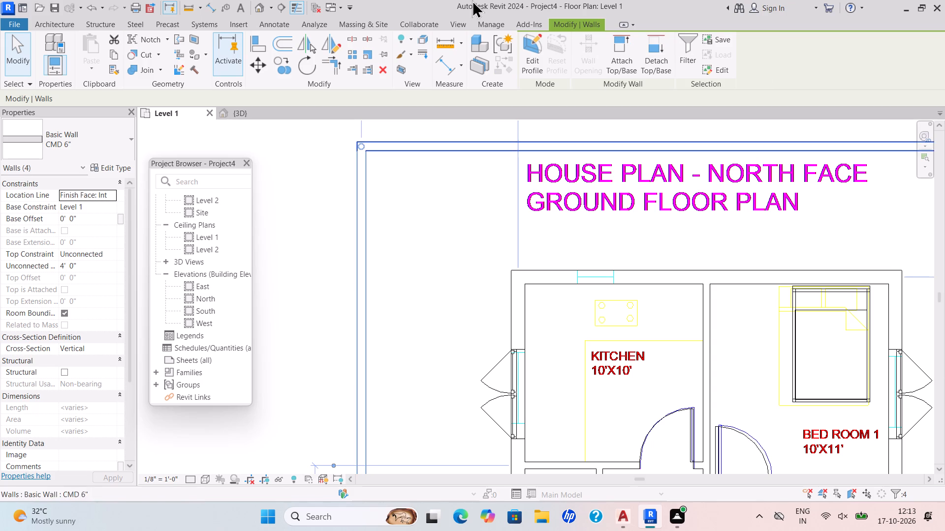
scroll(524, 208, "down", 5)
scroll(555, 242, "down", 4)
scroll(597, 285, "down", 2)
middle_click_drag(590, 284, 320, 201)
middle_click(310, 197)
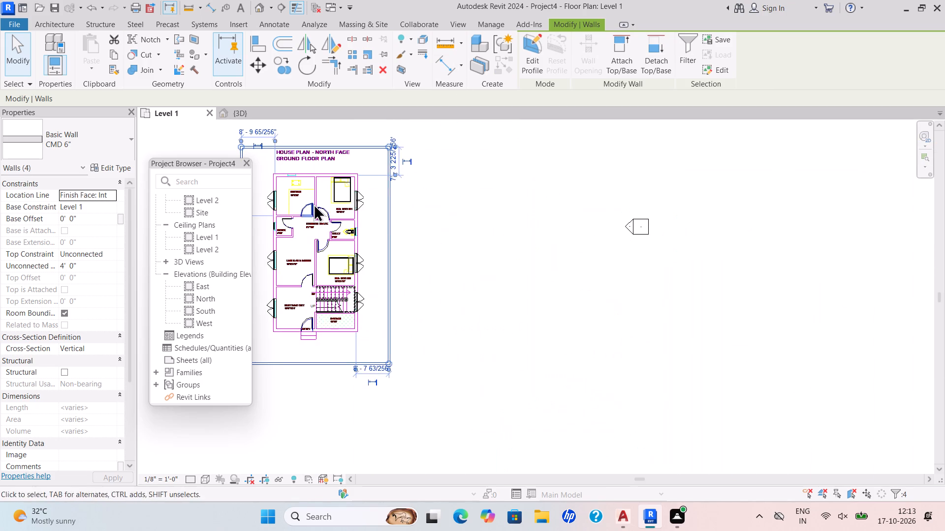
scroll(384, 234, "down", 2)
middle_click_drag(385, 238, 421, 246)
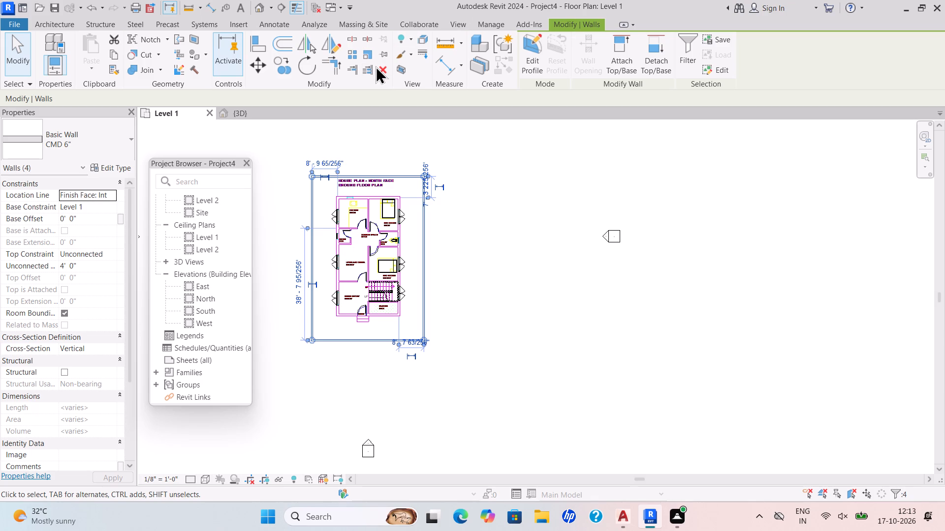
key("Escape")
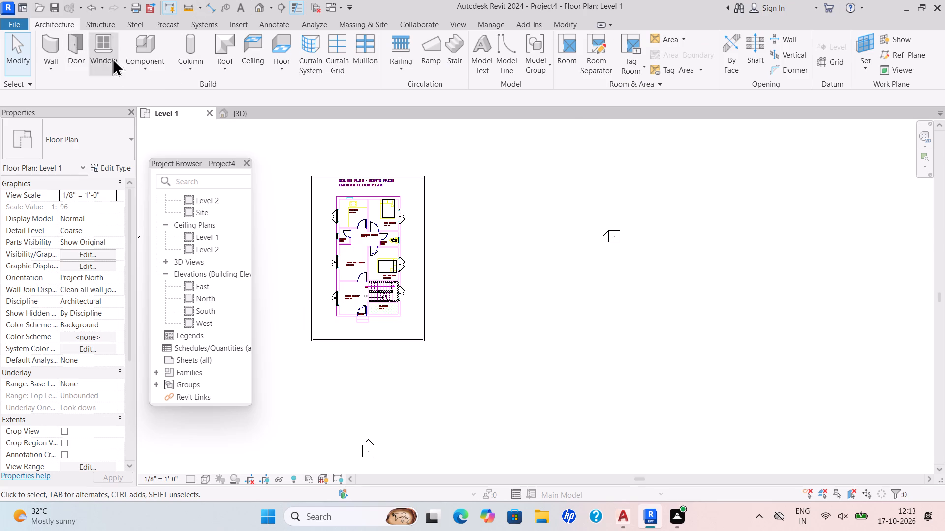
Start placing a component and browse for a family to load in the SHUBHAM CITY folder under Documents.
left_click(148, 68)
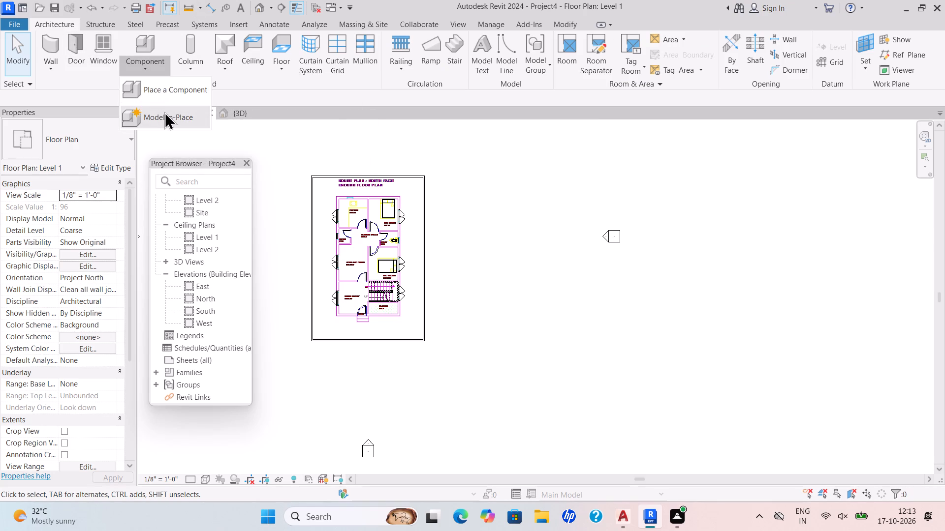
left_click(179, 88)
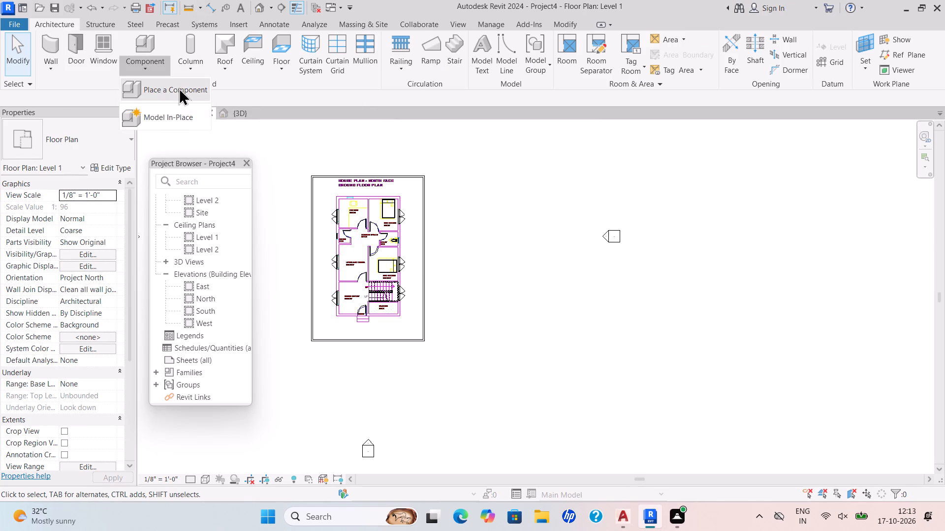
double_click(543, 58)
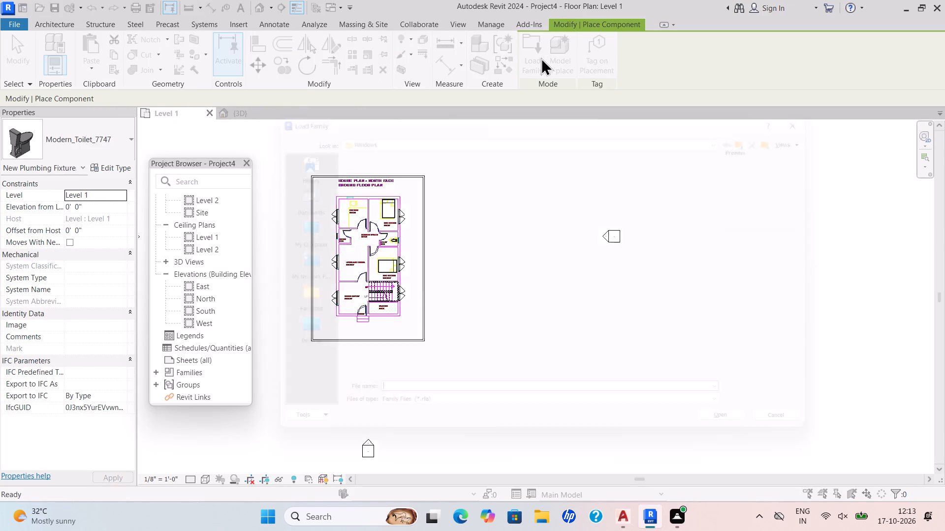
left_click(742, 124)
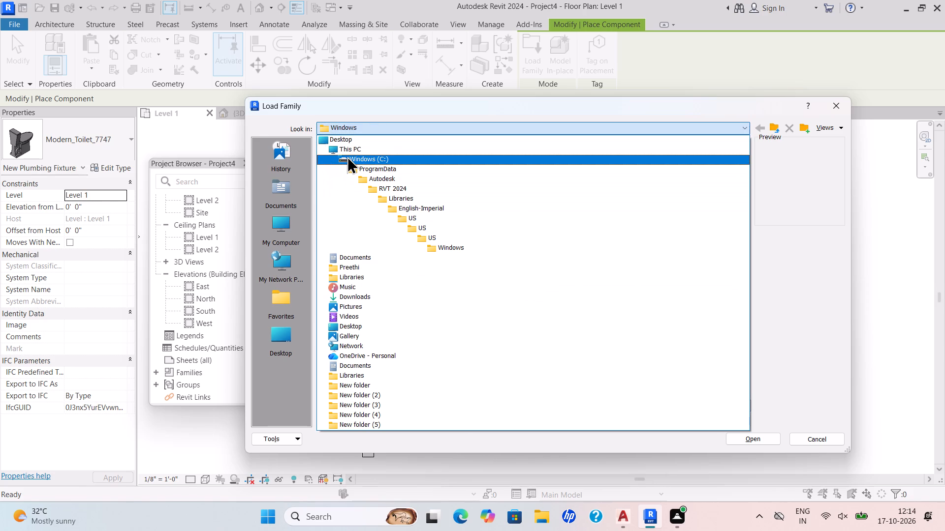
double_click(283, 188)
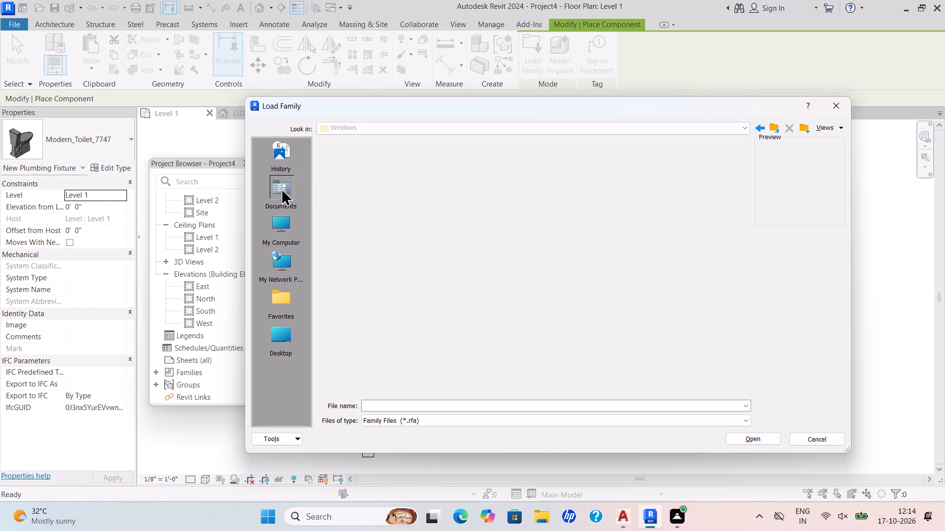
double_click(629, 187)
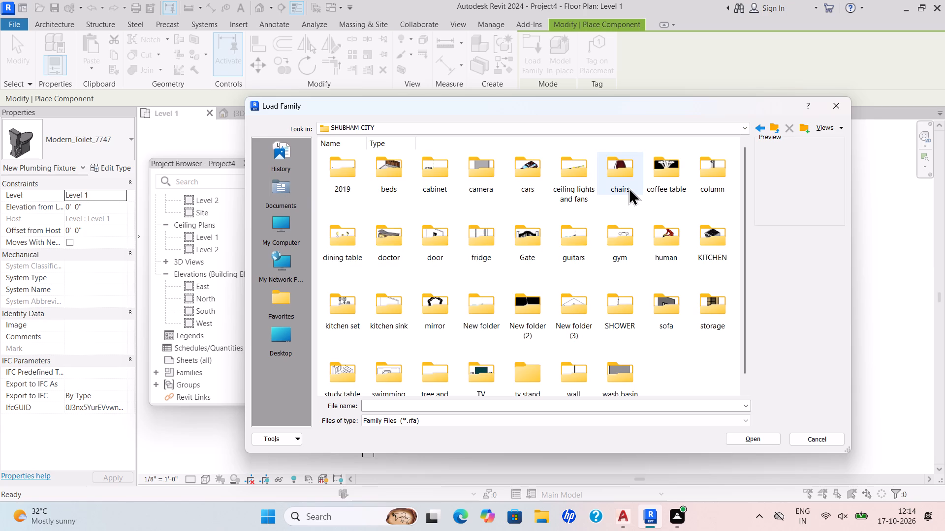
Look through the family category folders in SHUBHAM CITY for a suitable component.
scroll(631, 202, "up", 2)
scroll(631, 198, "down", 2)
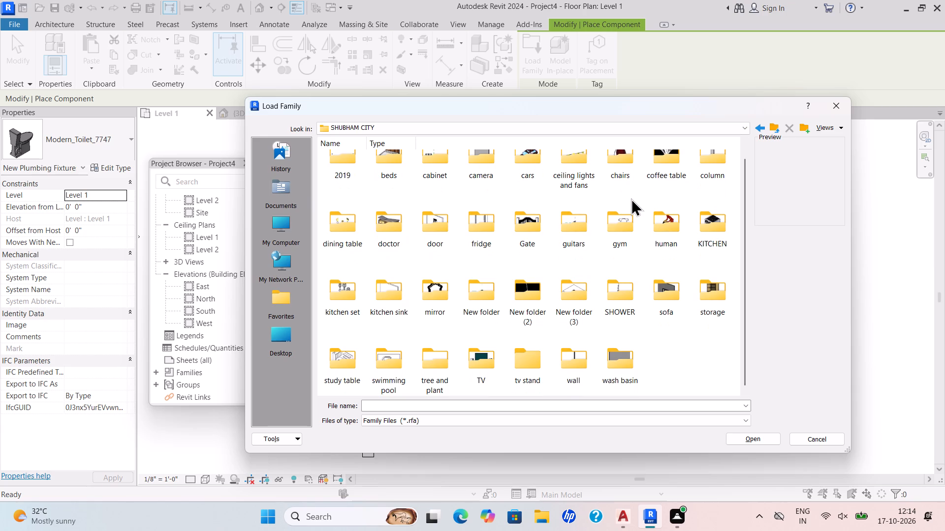
scroll(631, 198, "down", 1)
scroll(631, 198, "up", 4)
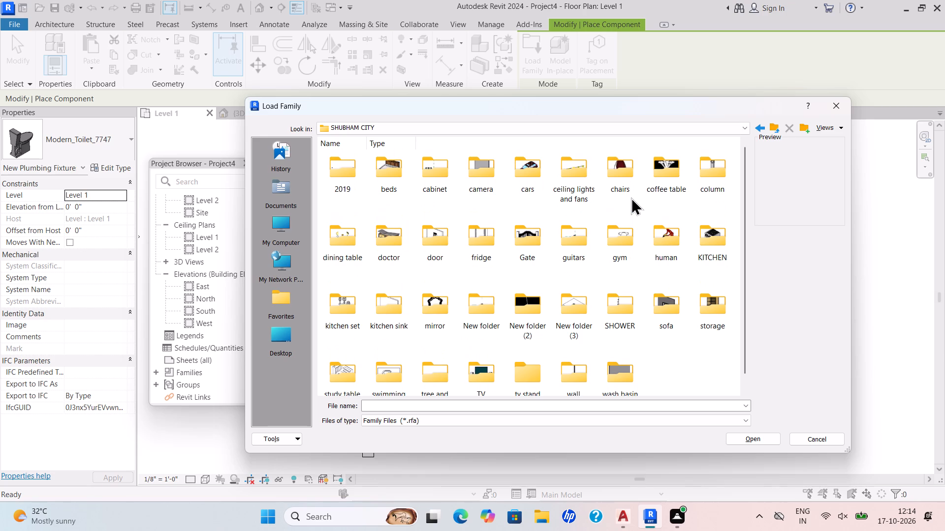
scroll(631, 197, "up", 5)
double_click(282, 184)
left_click(742, 125)
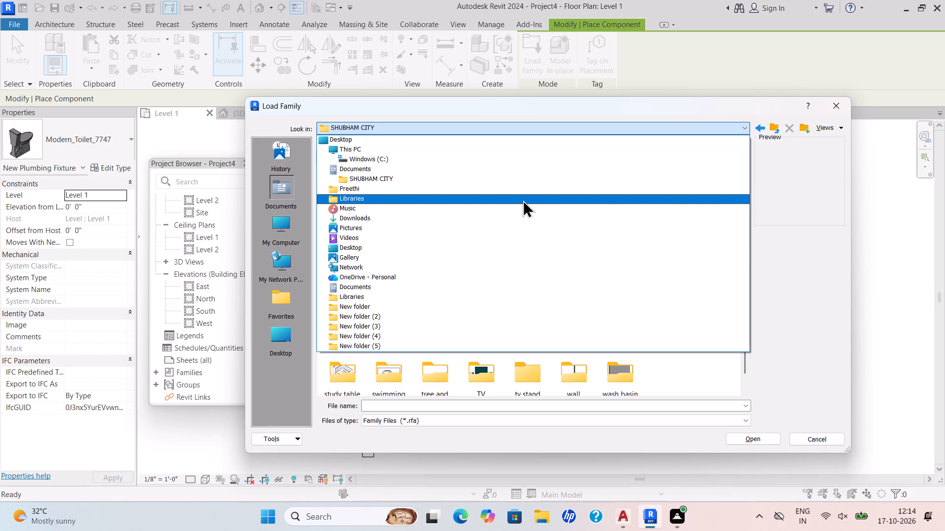
scroll(406, 203, "up", 5)
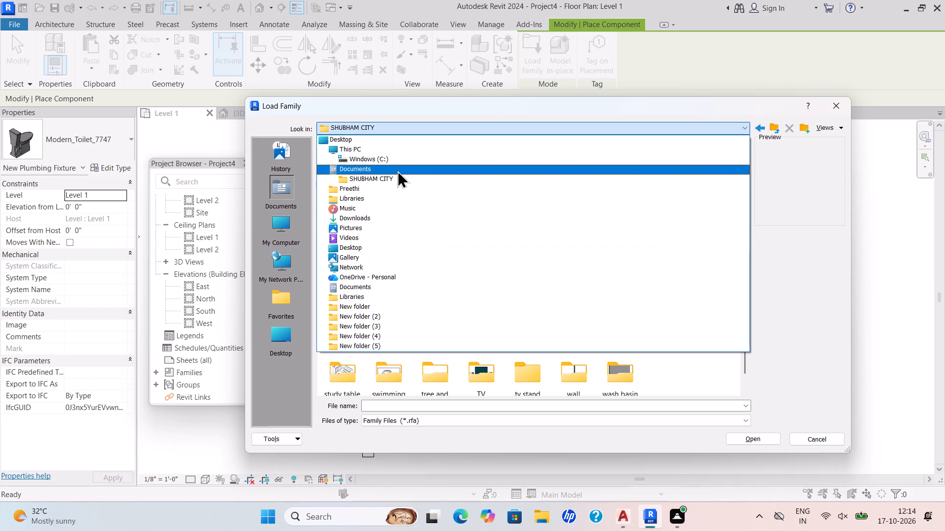
left_click(384, 177)
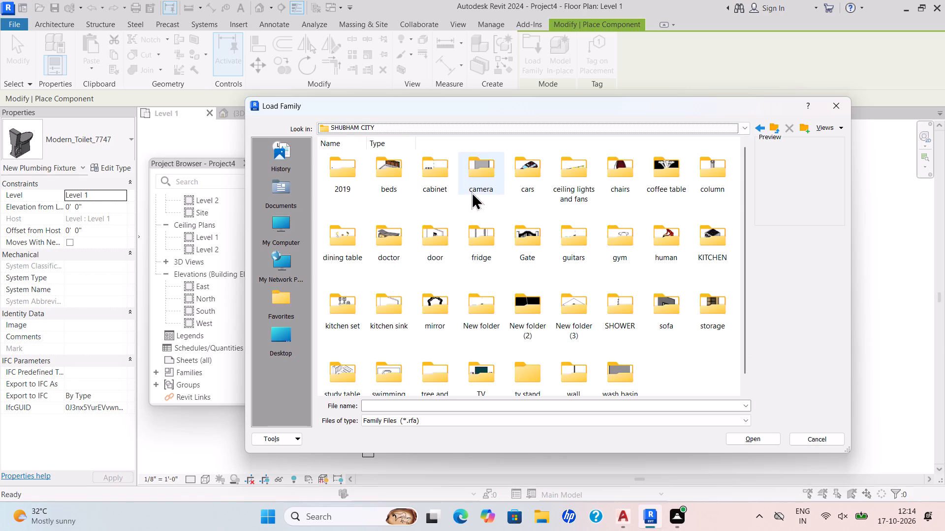
Load the Gate_davinder_11707.0001 family from the Gate folder.
triple_click(520, 244)
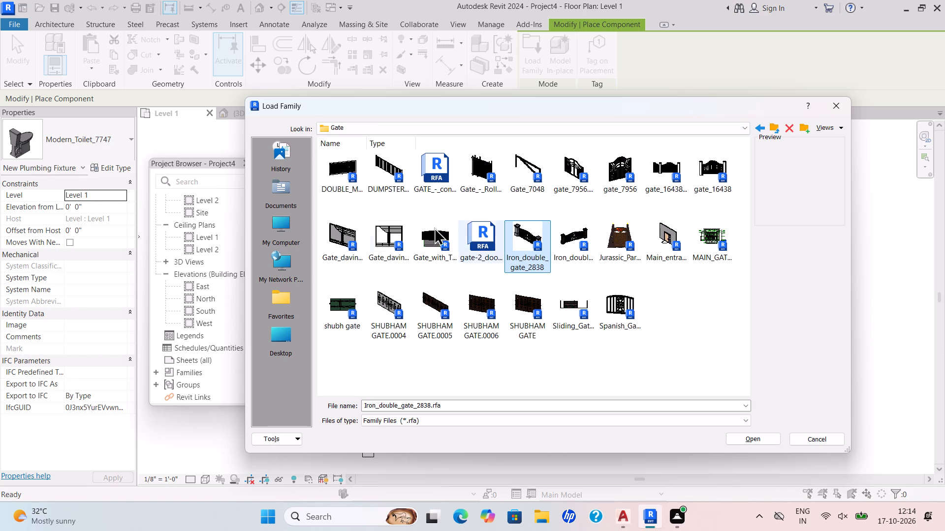
left_click_drag(326, 248, 332, 248)
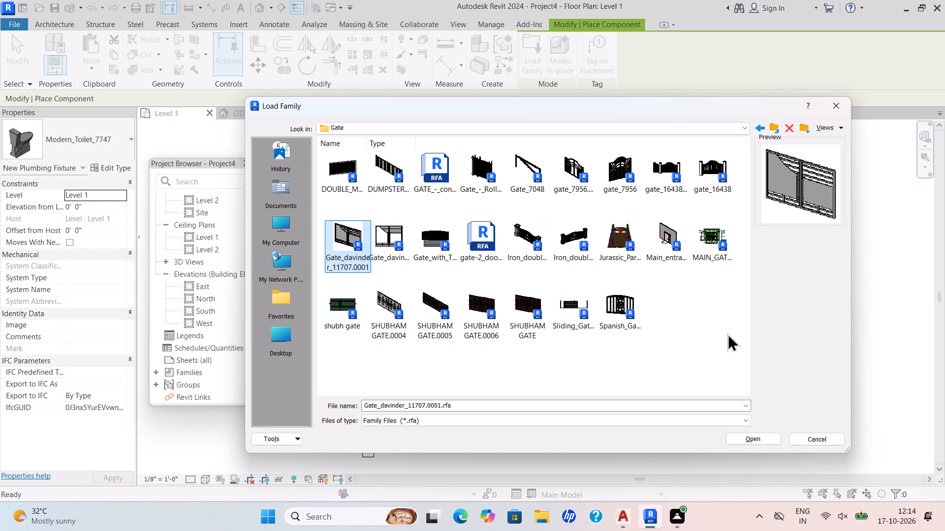
left_click(775, 434)
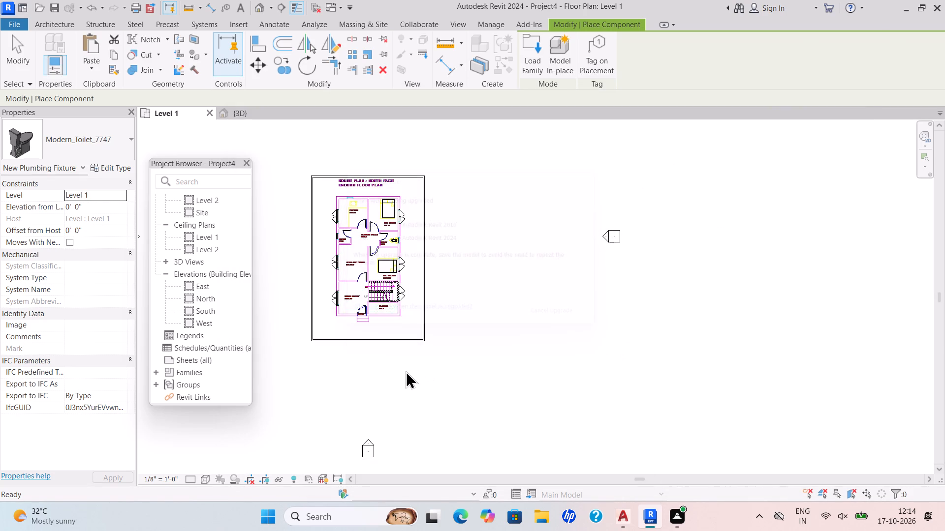
Place one Gate_davinder_11707.0001 instance on the boundary wall in front of the entry steps.
scroll(361, 343, "up", 5)
middle_click_drag(383, 341, 421, 365)
scroll(403, 362, "up", 4)
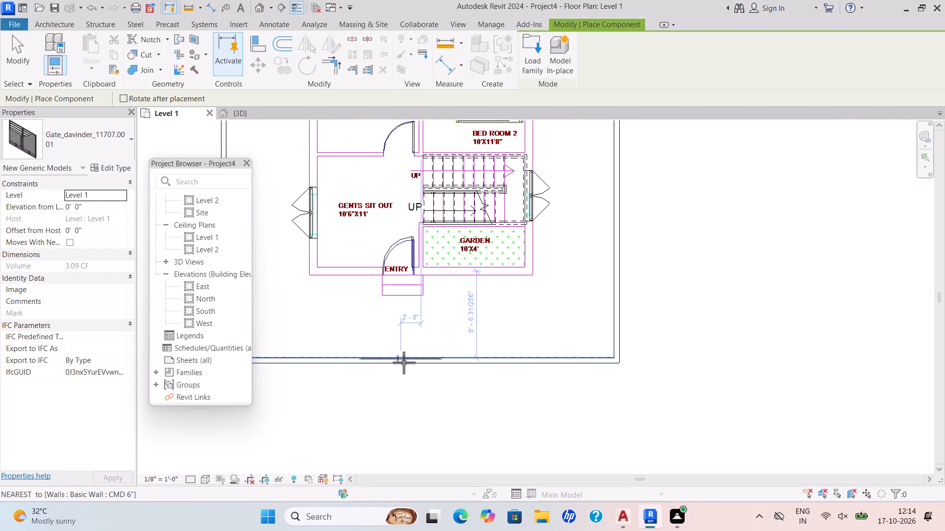
left_click(404, 362)
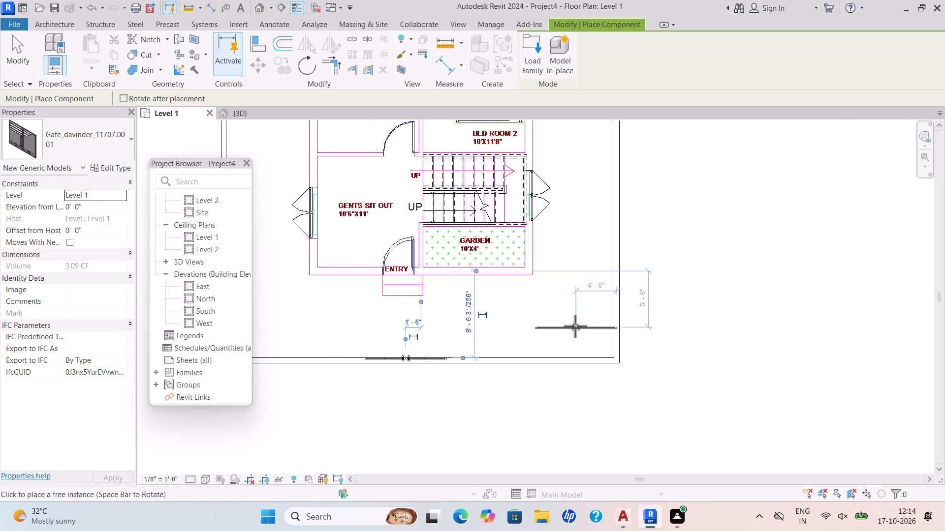
key("Escape")
key("Escape")
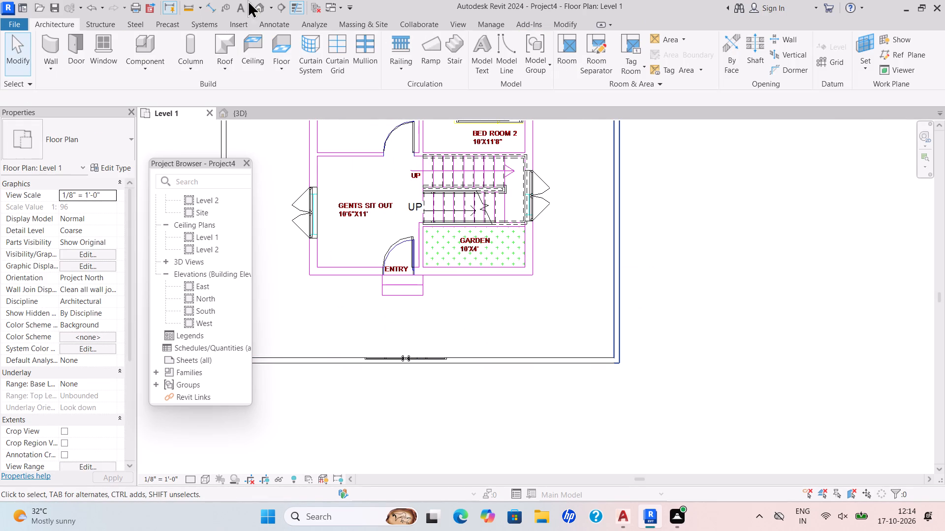
Split the boundary wall in front of the entry at a point within the gate's width, near its centre.
left_click(571, 20)
left_click(353, 37)
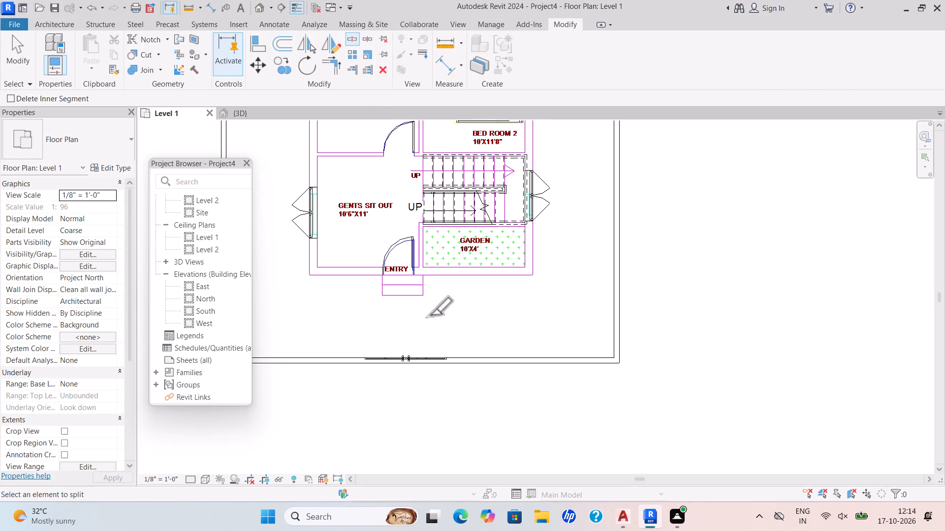
left_click(415, 358)
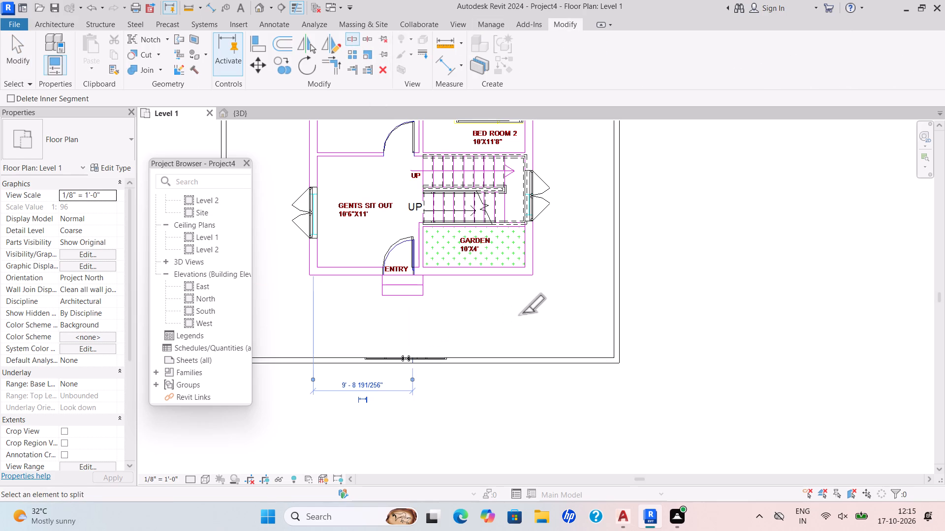
key("Escape")
left_click(529, 298)
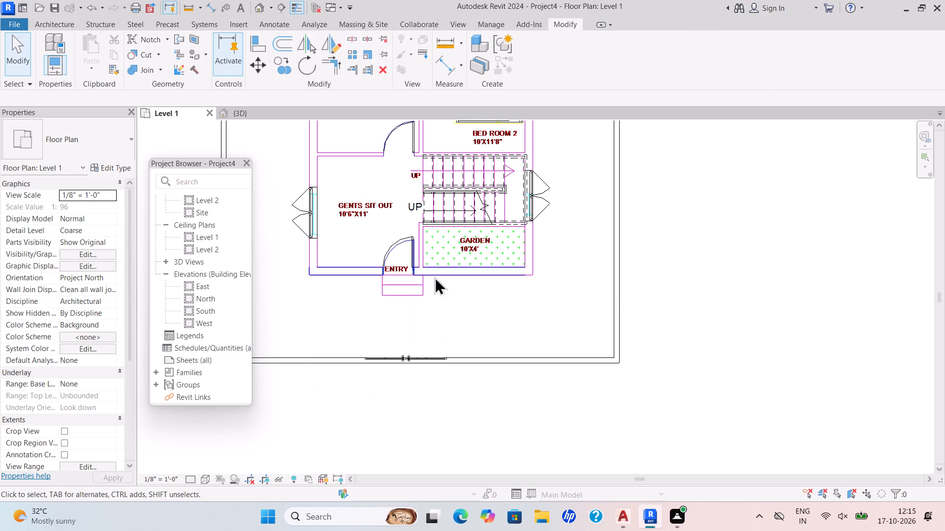
Shorten the garden-side segment of the split boundary wall to about 17' by moving its split end back near the gate's edge.
left_click(459, 355)
scroll(440, 356, "up", 4)
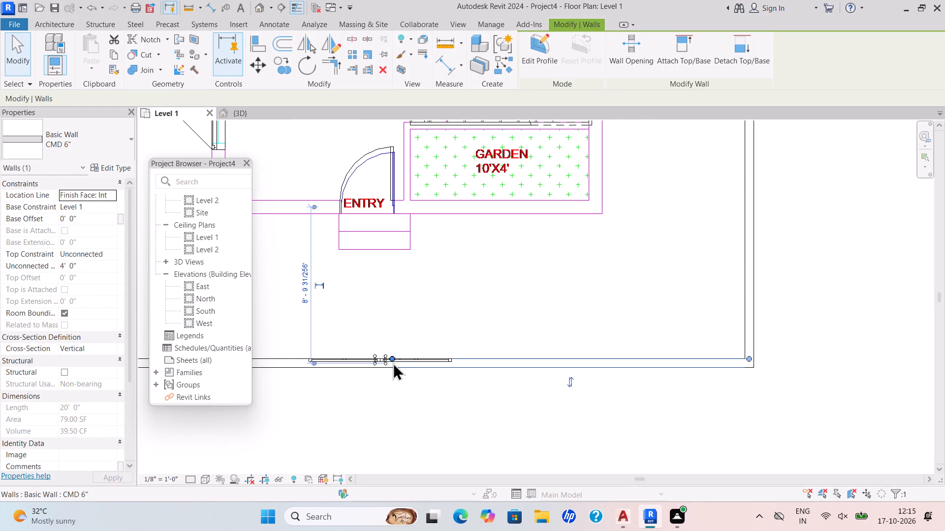
left_click_drag(392, 358, 446, 362)
scroll(484, 366, "down", 1)
middle_click_drag(488, 366, 559, 362)
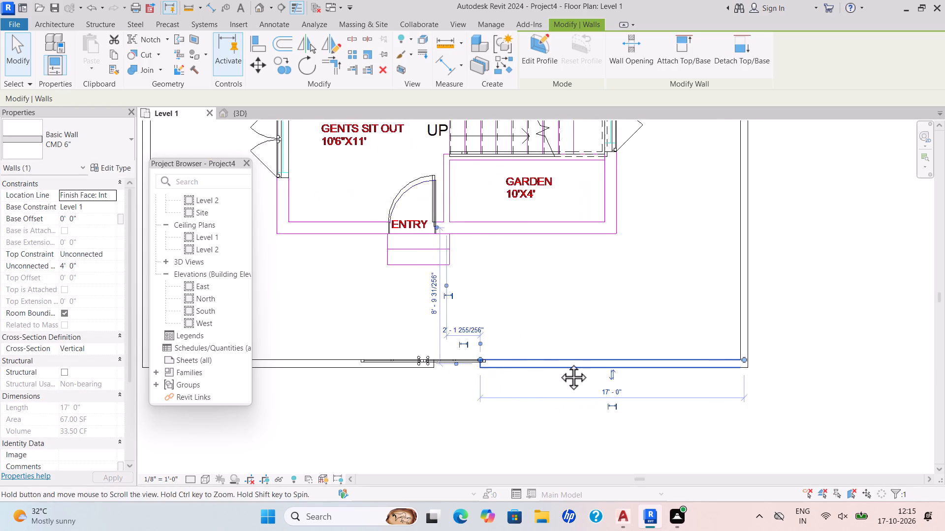
scroll(559, 362, "down", 1)
middle_click_drag(559, 362, 576, 360)
Align the end face of the garden-side boundary wall segment with the outer edge of the gate.
left_click(251, 40)
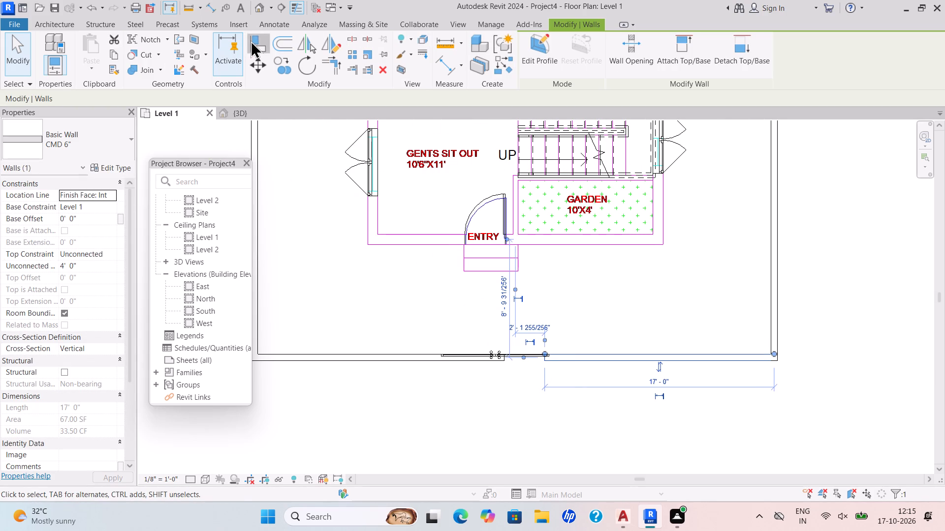
scroll(521, 335, "up", 6)
scroll(579, 361, "up", 7)
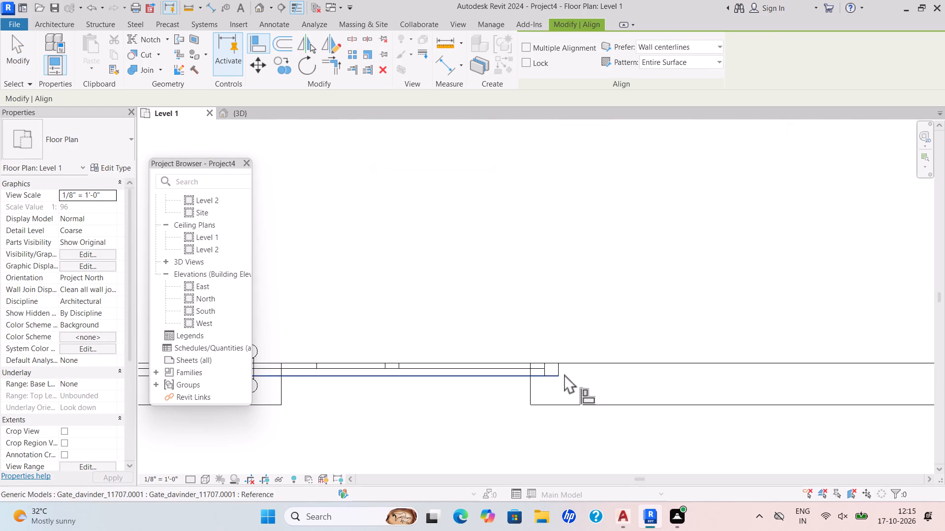
scroll(559, 370, "up", 3)
left_click(559, 370)
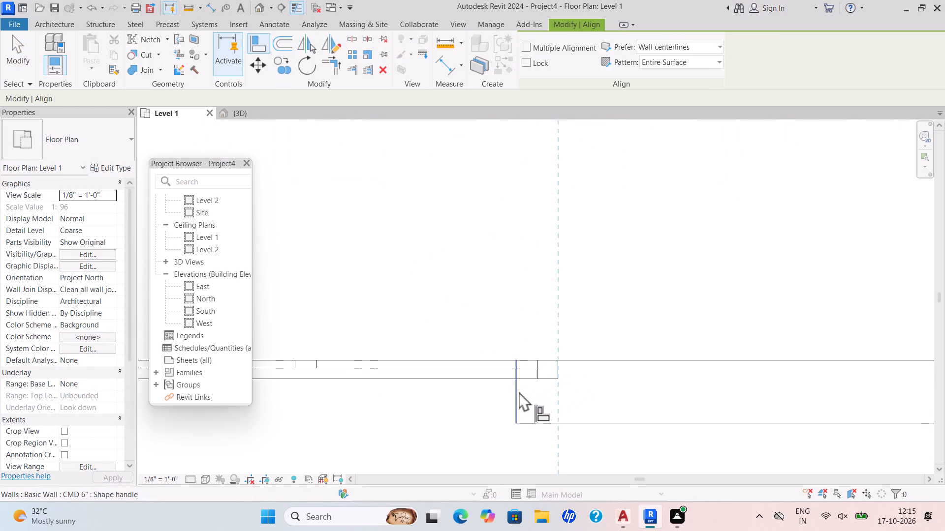
left_click_drag(519, 391, 526, 393)
scroll(558, 380, "down", 4)
middle_click_drag(570, 374, 651, 329)
Align the end face of the other boundary wall segment, on the side away from the garden, with the gate's outer edge.
left_click(260, 48)
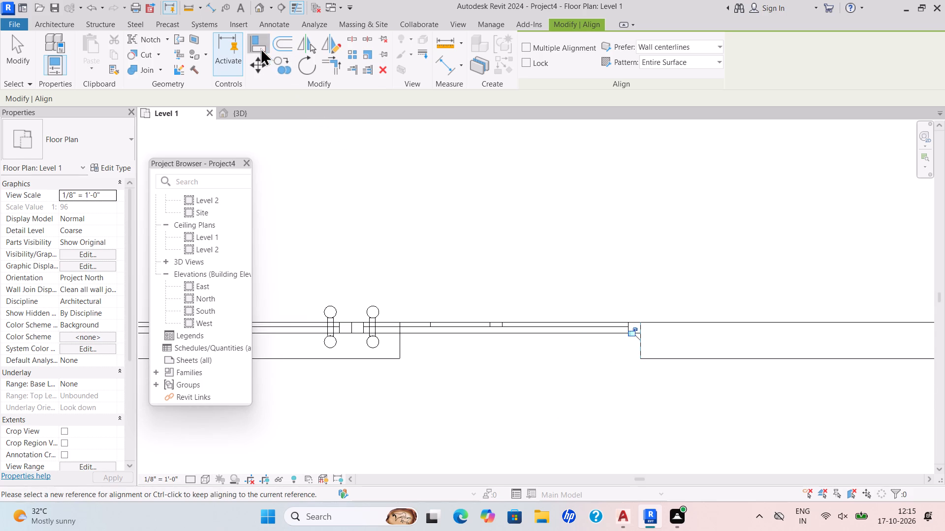
scroll(419, 303, "down", 3)
middle_click_drag(425, 308, 545, 288)
scroll(300, 298, "up", 4)
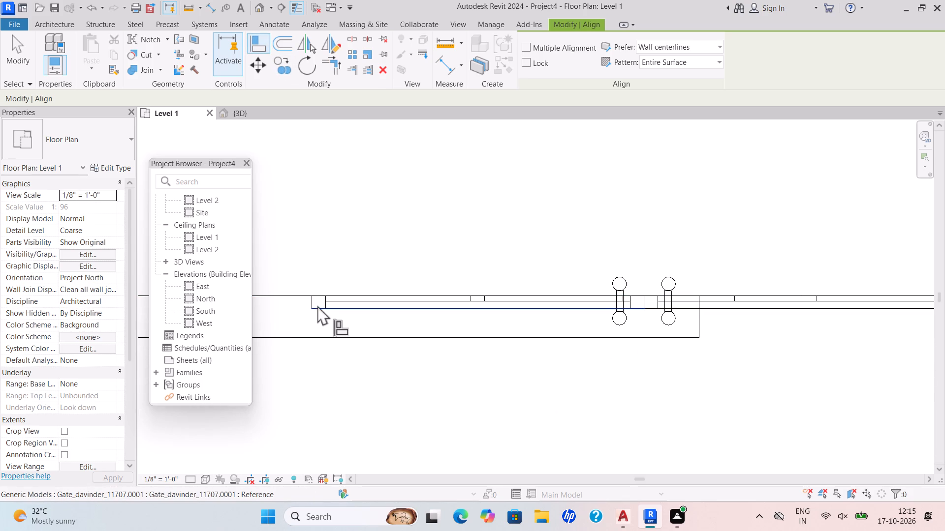
left_click(311, 302)
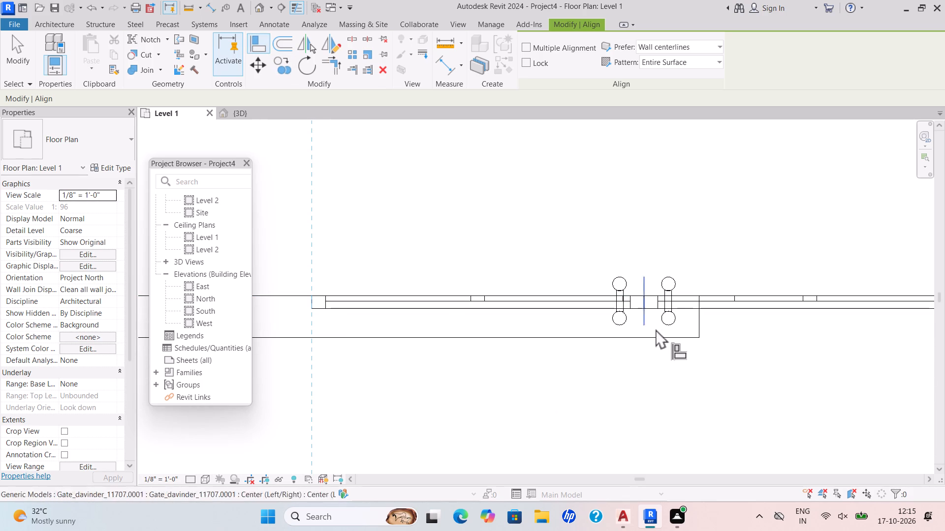
left_click(697, 327)
scroll(708, 330, "down", 7)
middle_click_drag(632, 325, 416, 320)
scroll(532, 320, "down", 2)
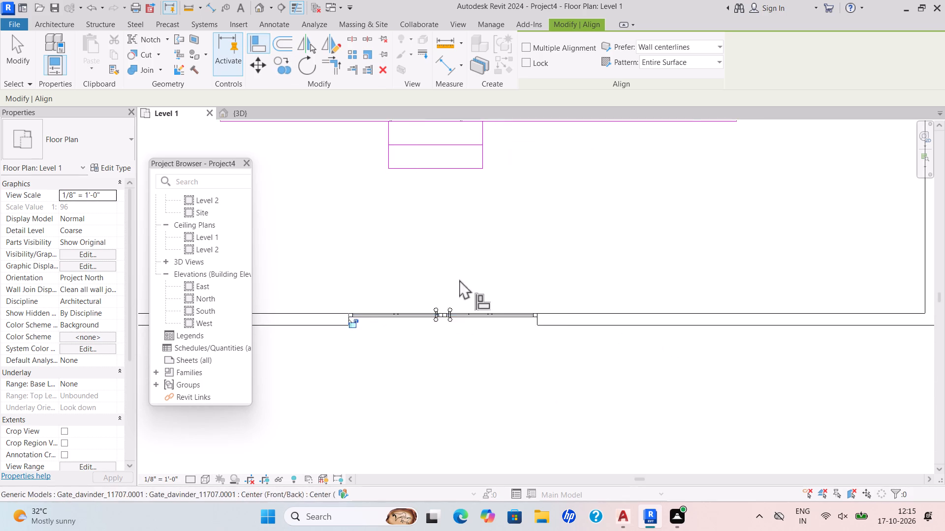
scroll(517, 260, "down", 3)
middle_click_drag(517, 260, 508, 301)
left_click(497, 278)
scroll(416, 337, "up", 2)
left_click(405, 355)
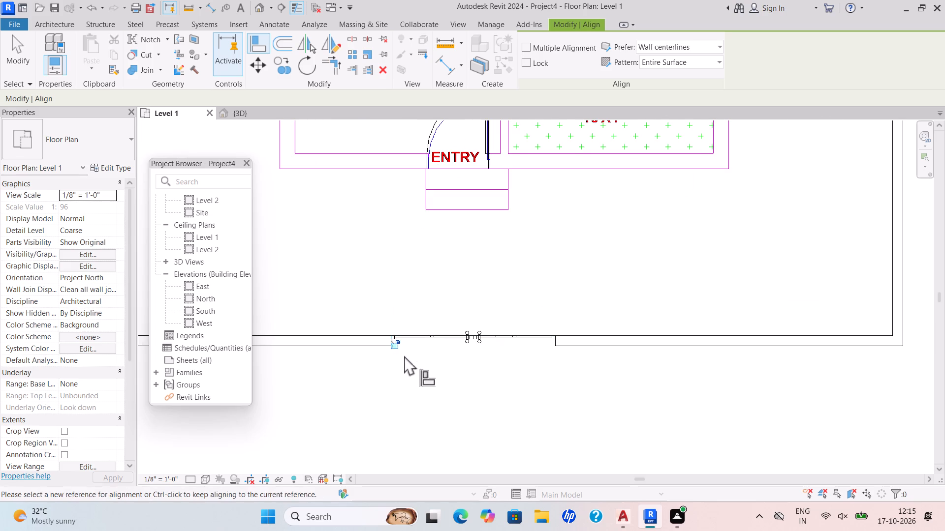
scroll(440, 265, "up", 2)
scroll(470, 252, "down", 1)
middle_click_drag(471, 252, 474, 274)
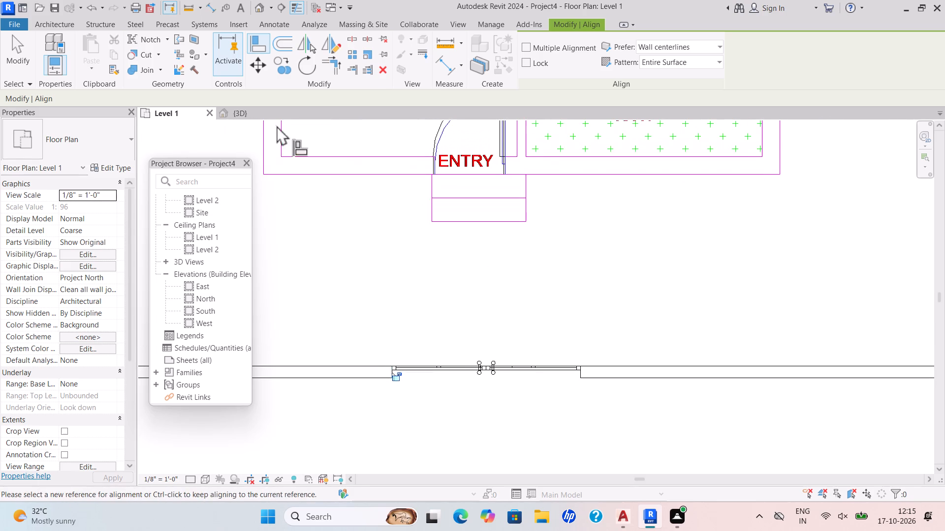
Examine the gate's fit between the two boundary wall segments and the house front in the 3D view.
left_click(239, 109)
scroll(446, 305, "up", 9)
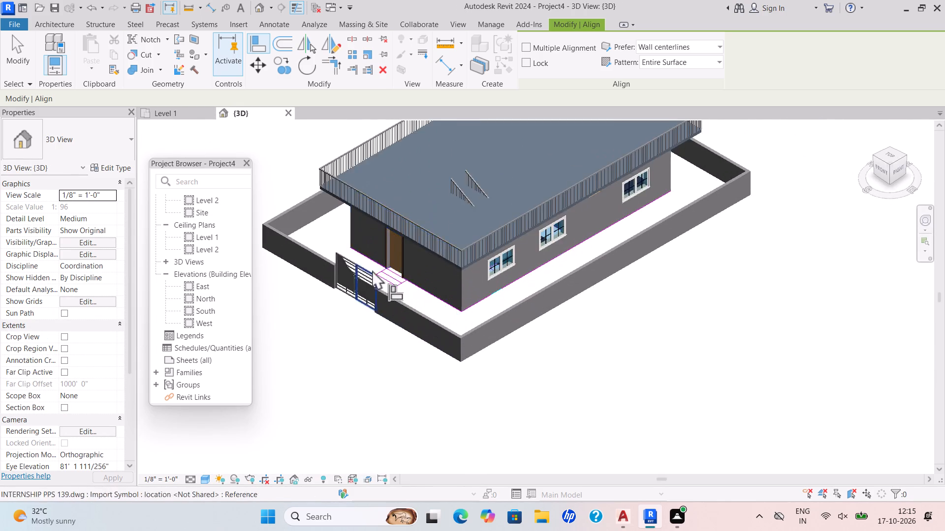
scroll(370, 267, "up", 8)
scroll(409, 275, "up", 3)
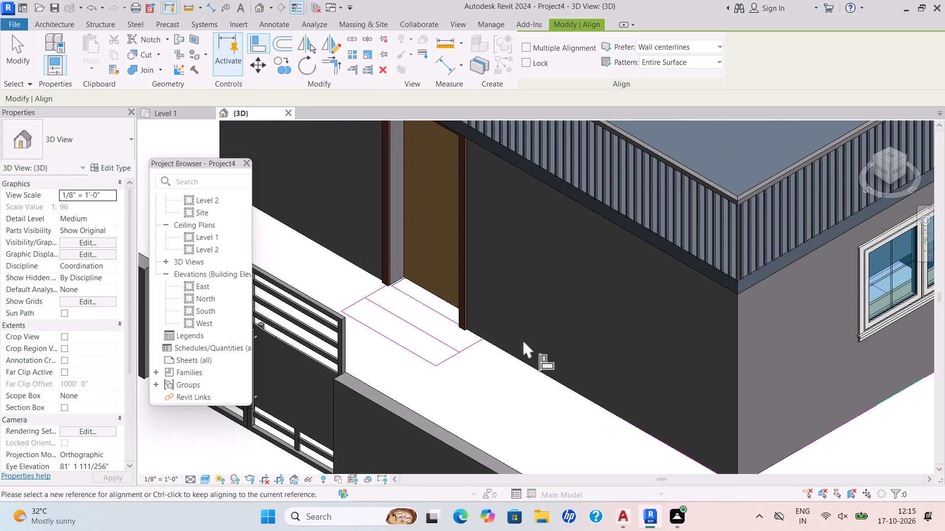
scroll(587, 353, "down", 4)
middle_click_drag(582, 350, 540, 328)
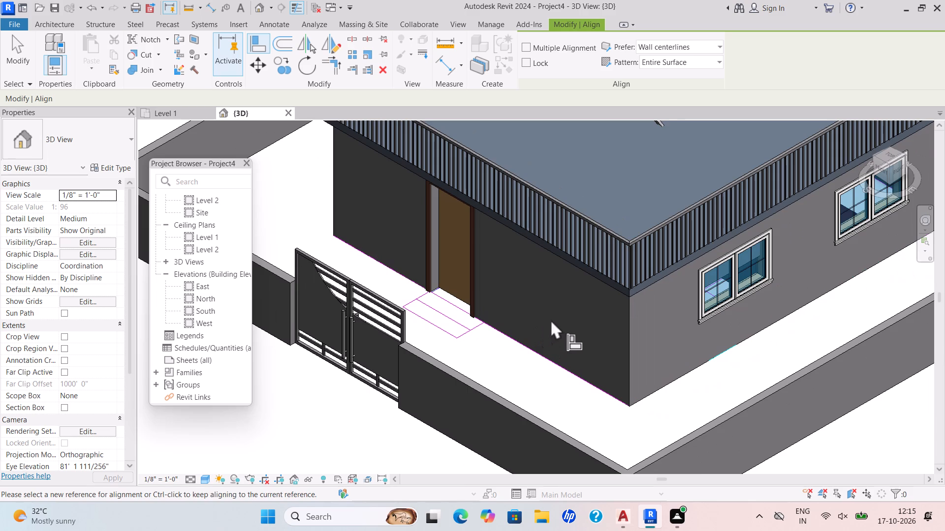
scroll(650, 398, "up", 3)
left_click(617, 406)
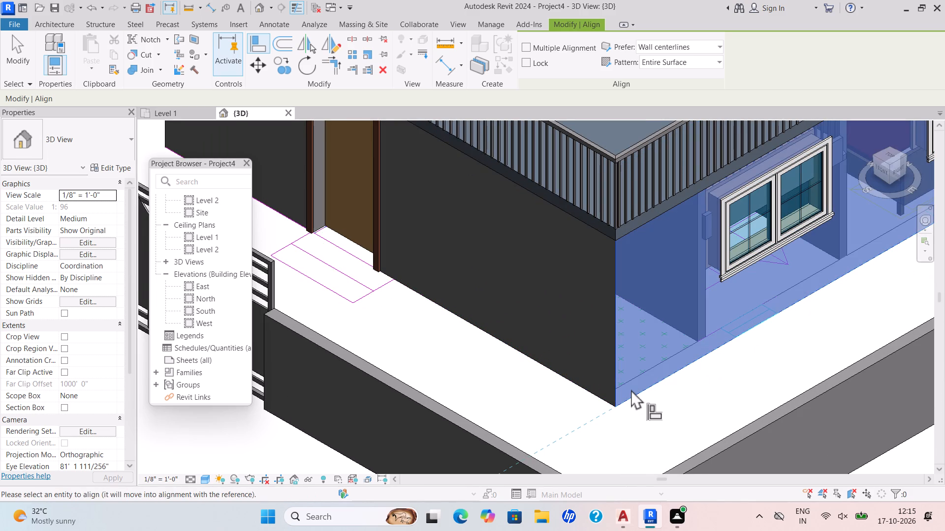
key("Escape")
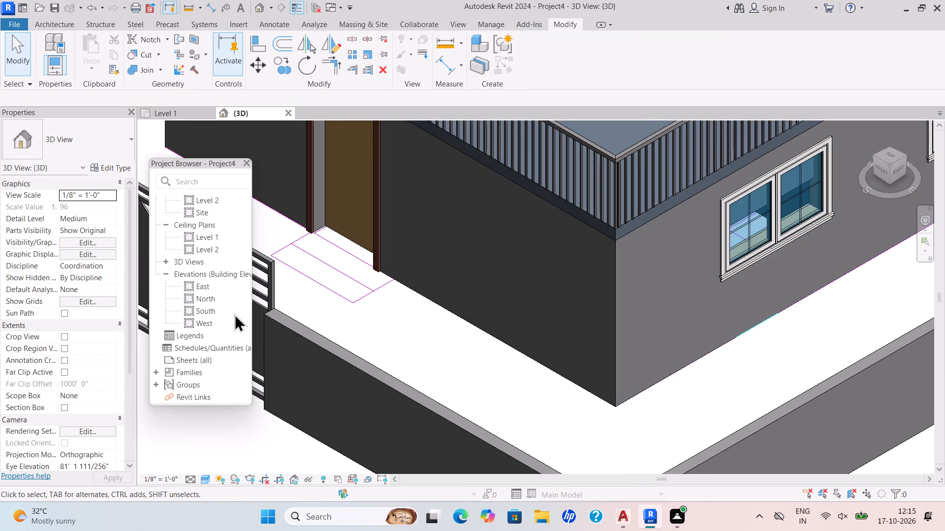
Return to the Level 1 floor plan and look over the whole house layout within the boundary wall.
left_click(153, 111)
scroll(436, 187, "down", 5)
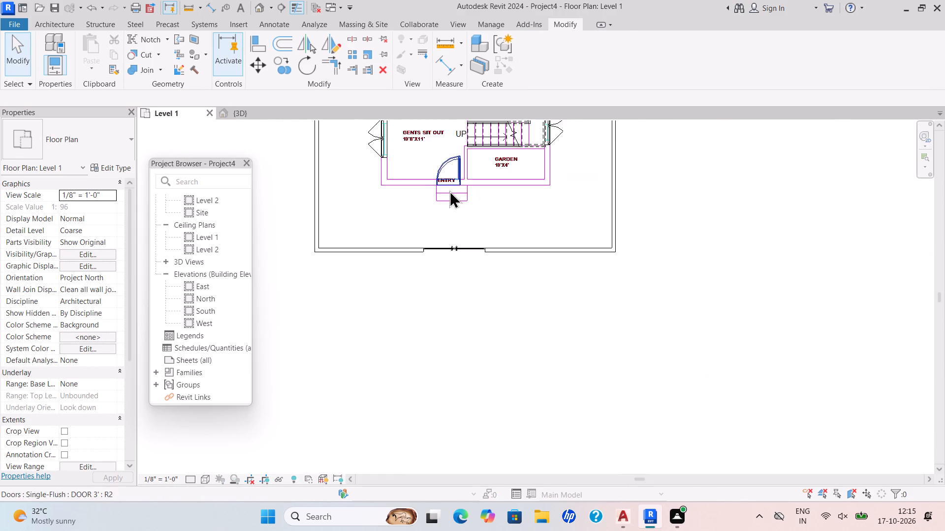
scroll(449, 190, "down", 5)
middle_click_drag(441, 210, 437, 255)
middle_click_drag(463, 212, 443, 274)
scroll(447, 260, "down", 2)
middle_click_drag(442, 238, 424, 306)
scroll(427, 306, "down", 1)
middle_click_drag(422, 285, 411, 303)
middle_click(411, 303)
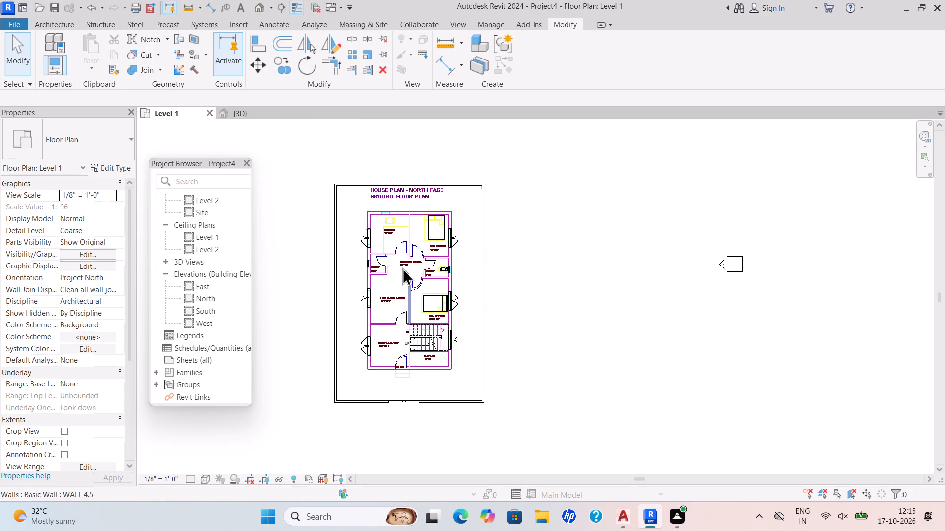
scroll(371, 218, "up", 3)
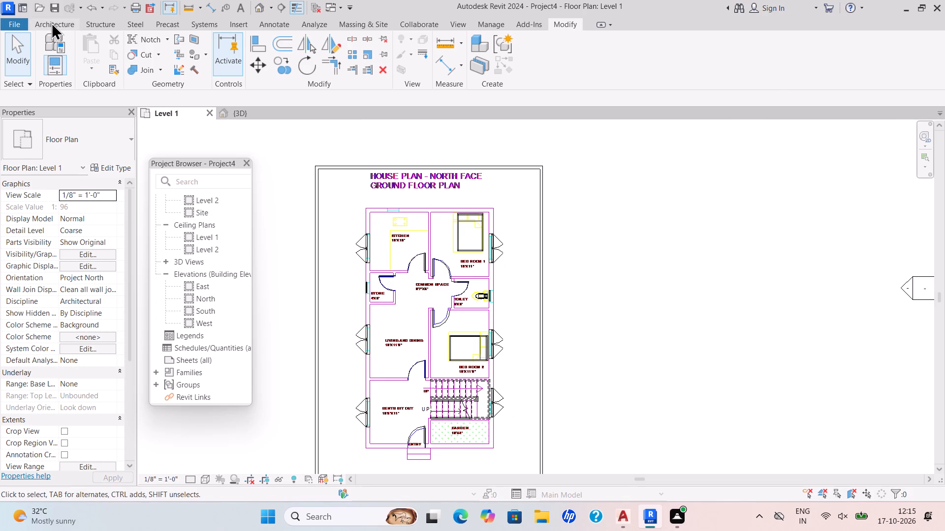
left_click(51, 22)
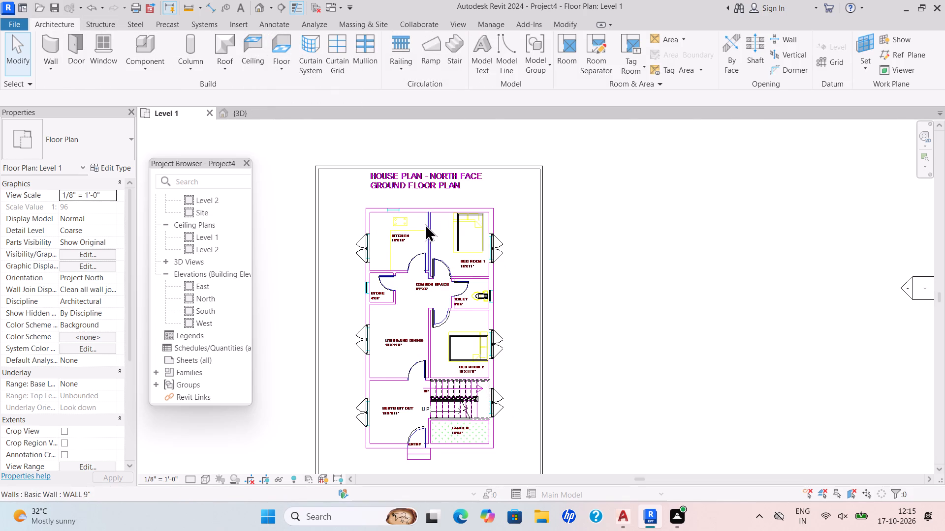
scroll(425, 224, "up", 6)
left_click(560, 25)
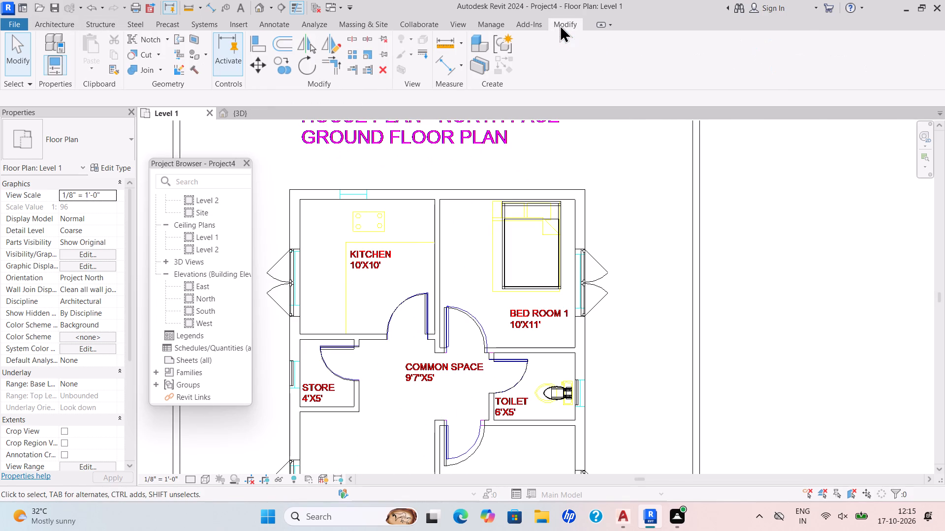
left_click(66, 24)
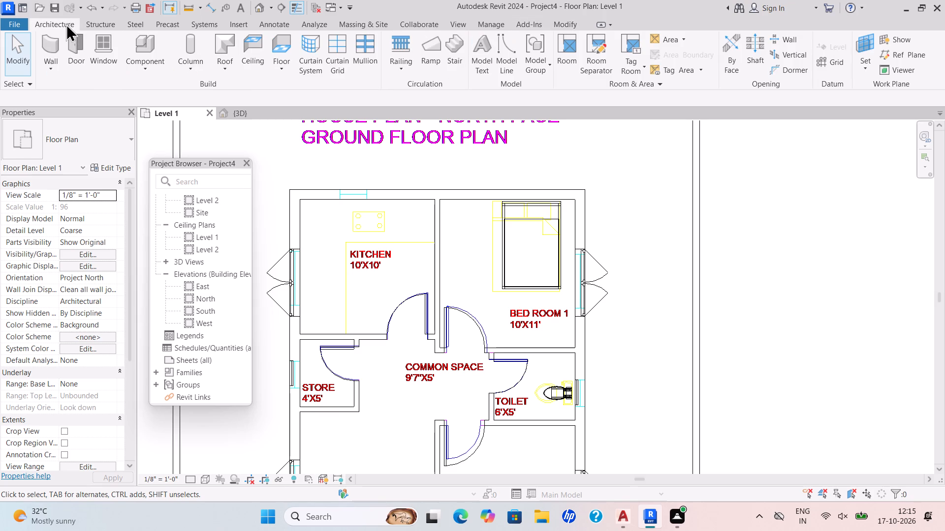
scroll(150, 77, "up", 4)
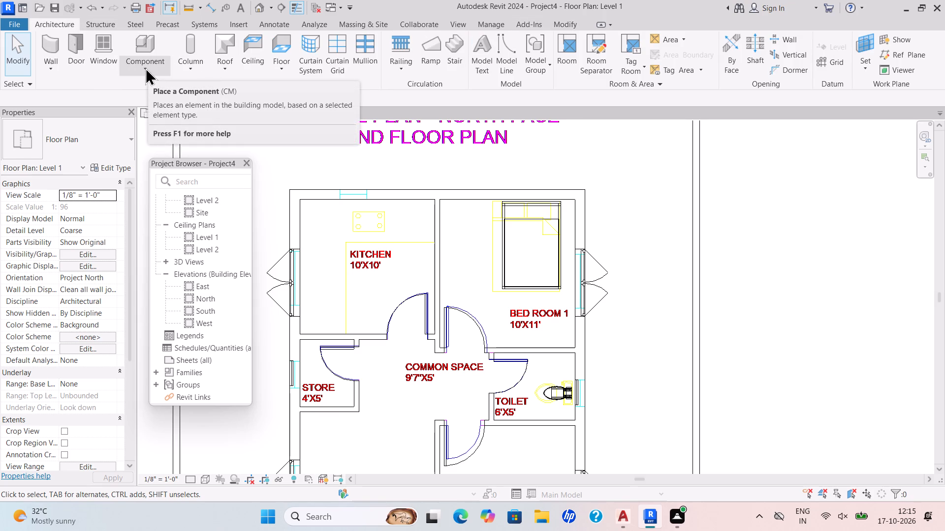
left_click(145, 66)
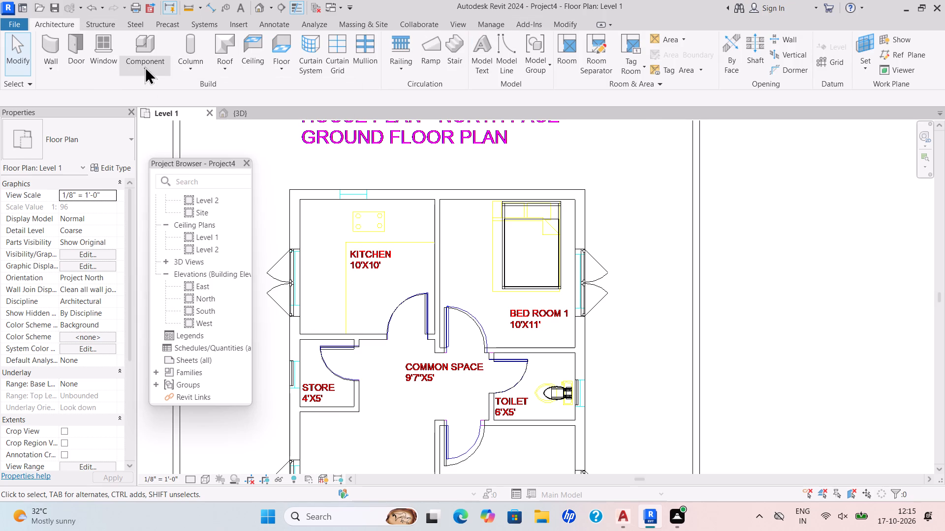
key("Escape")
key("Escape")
Start an architectural floor on Level 1 and duplicate the Generic - 12" type as FLOOR 6".
left_click(275, 67)
left_click(284, 83)
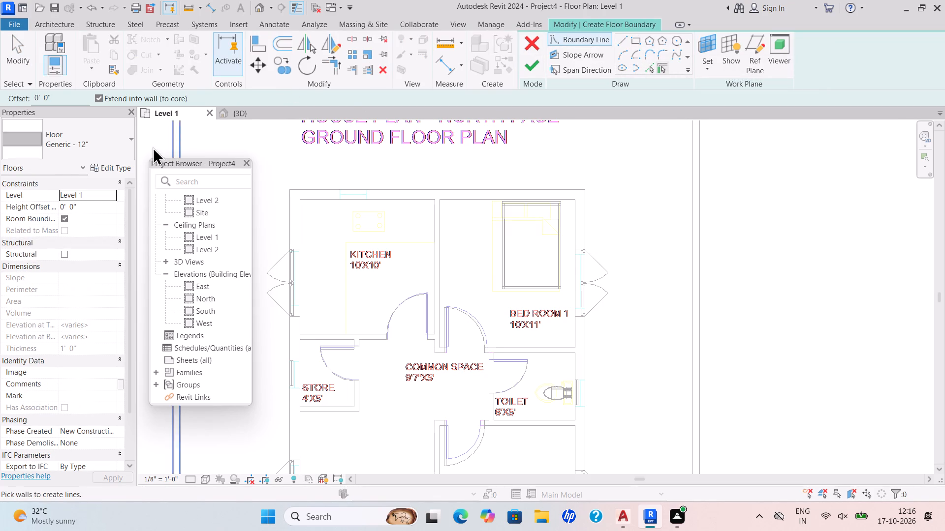
left_click(121, 160)
left_click(789, 114)
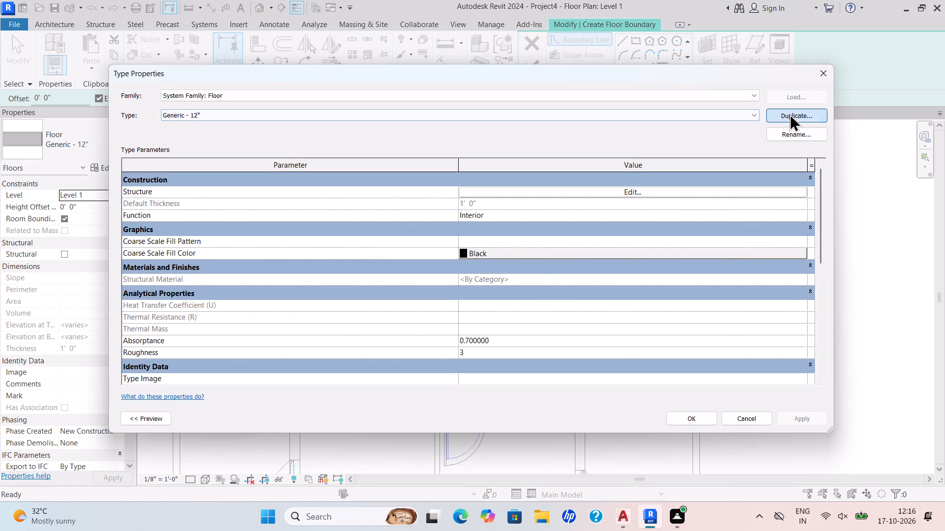
key("BackSpace")
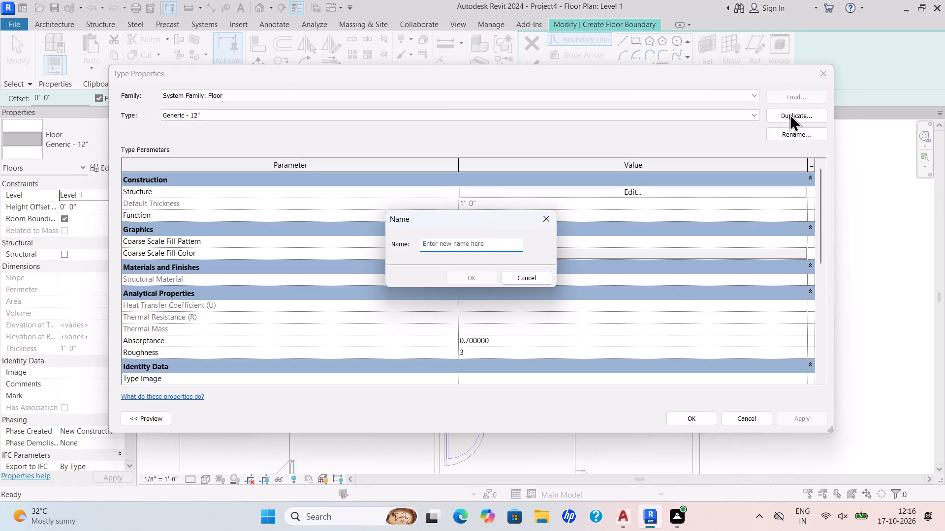
type("FLOOR")
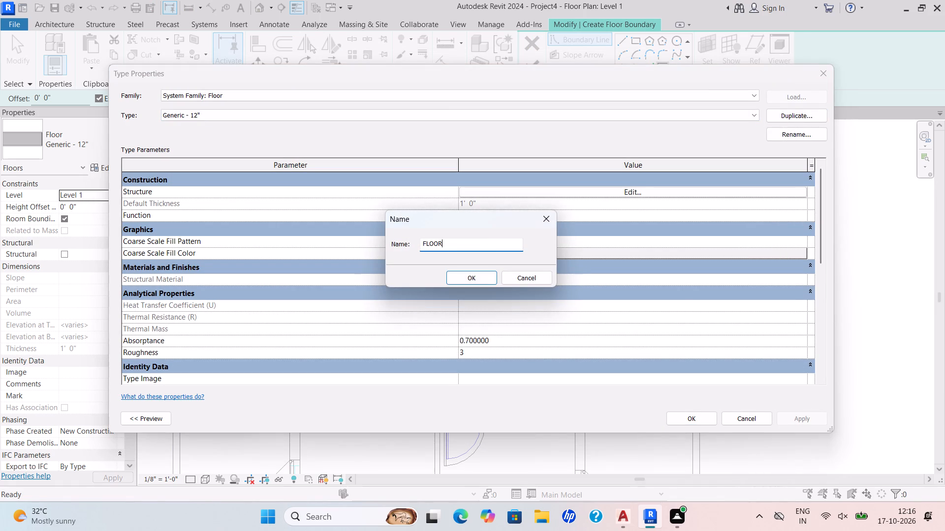
key("space")
type("6\"")
key("Return")
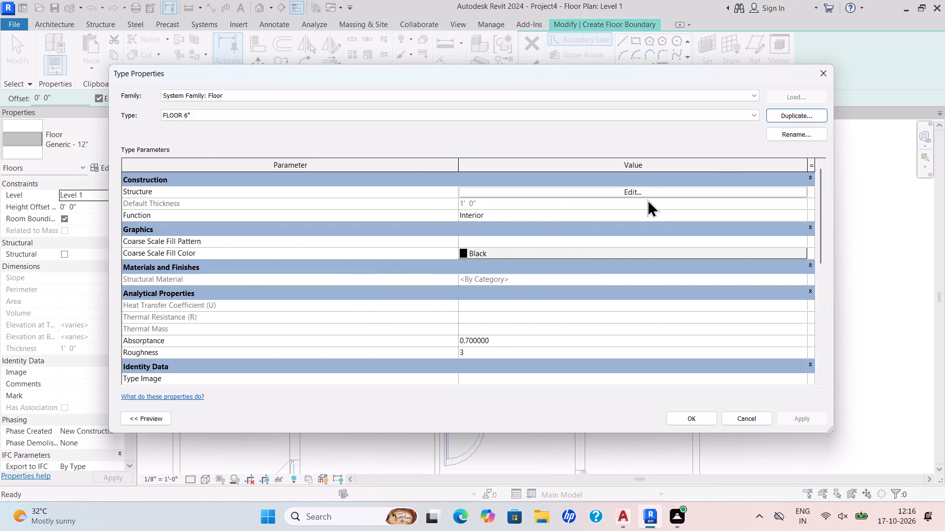
Set the structure layer thickness of the FLOOR 6" type to 6" and apply the type.
left_click(643, 187)
left_click_drag(455, 187, 381, 203)
left_click_drag(447, 196, 441, 198)
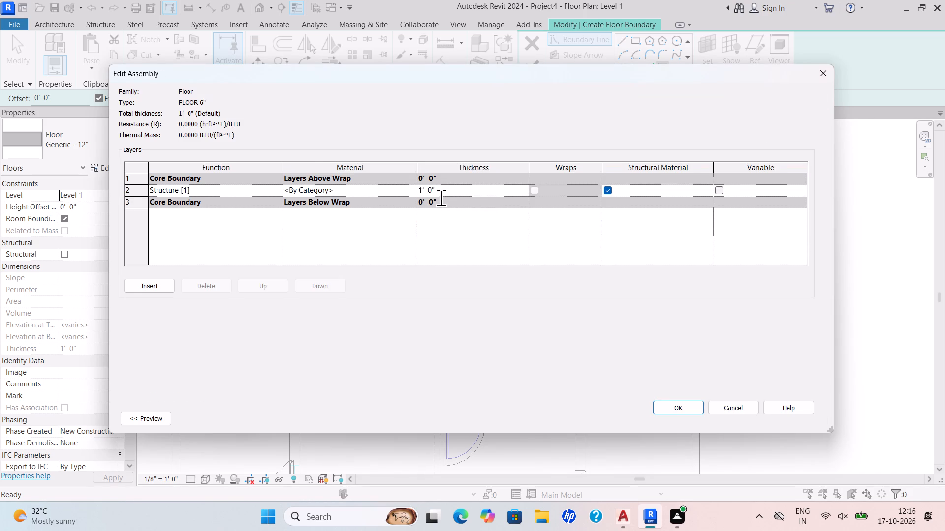
left_click_drag(441, 198, 382, 203)
key("BackSpace")
type("6\"")
key("Return")
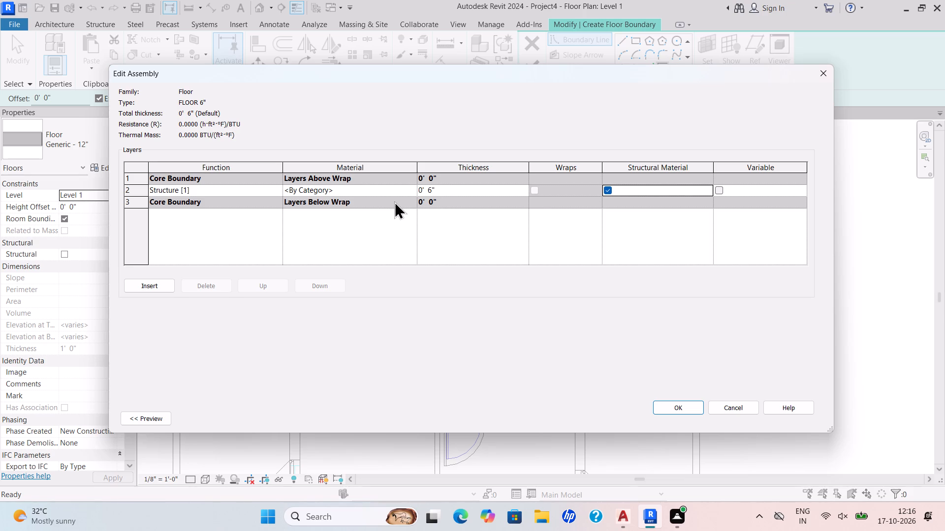
left_click(680, 406)
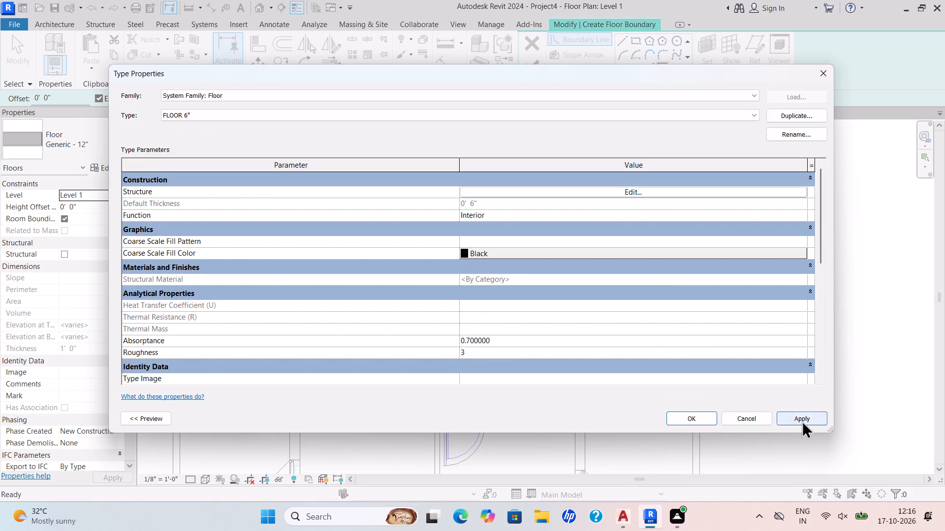
left_click(800, 420)
left_click(687, 420)
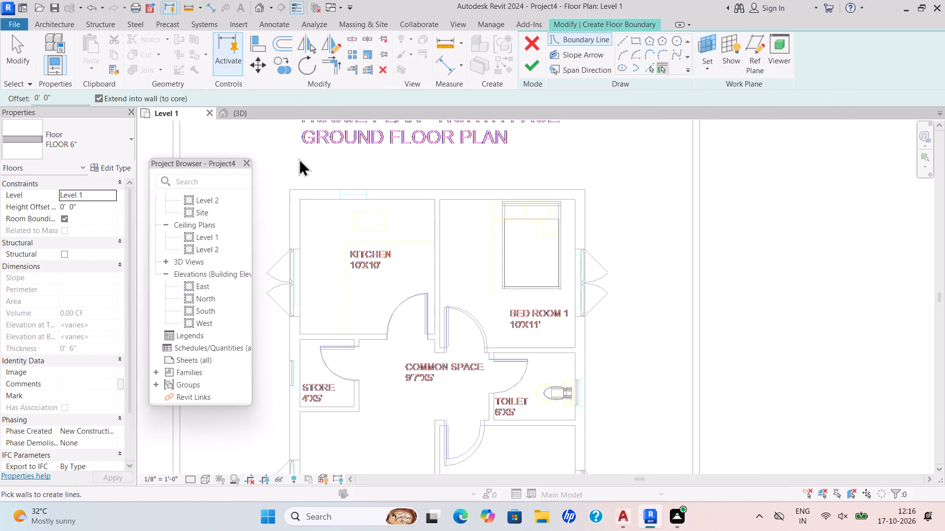
Sketch a rectangular floor boundary along the outer faces of the house's exterior walls and finish the FLOOR 6" slab.
left_click(630, 38)
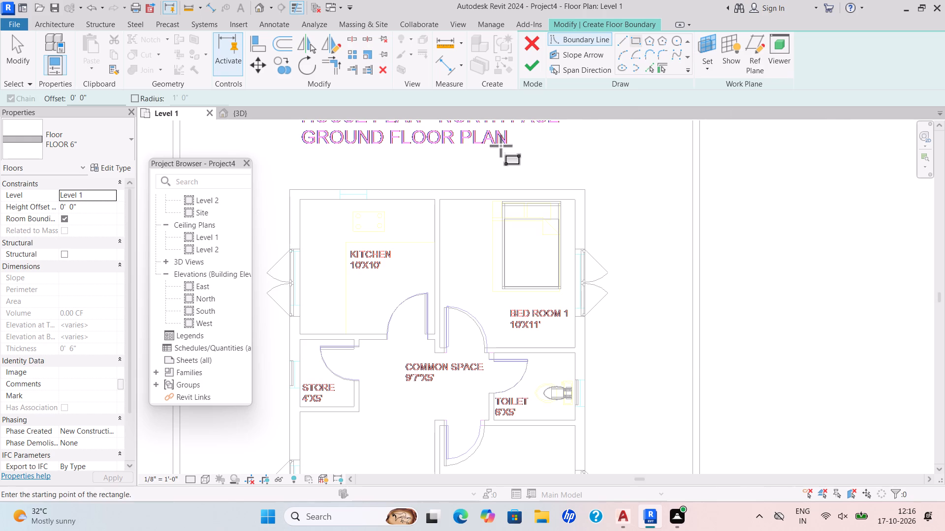
scroll(501, 146, "down", 7)
scroll(412, 155, "up", 5)
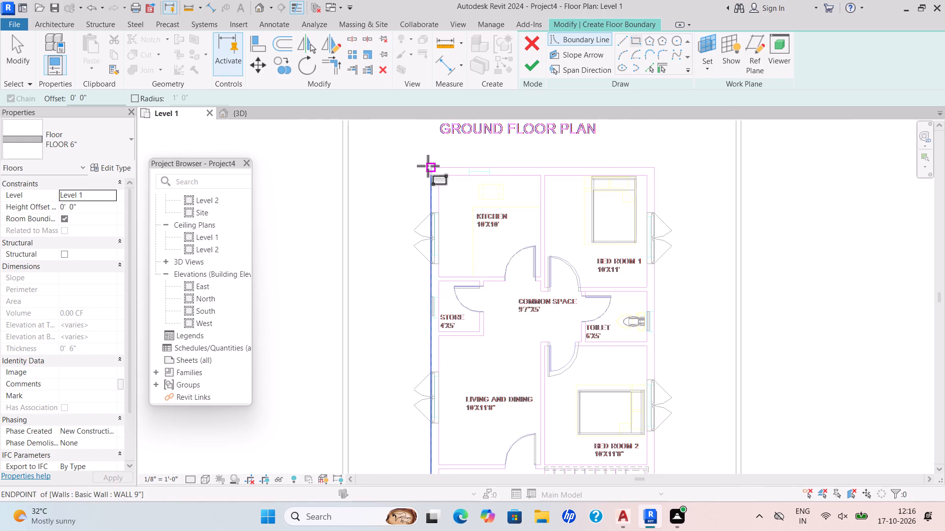
left_click_drag(428, 166, 443, 176)
scroll(604, 389, "down", 2)
middle_click_drag(604, 389, 563, 245)
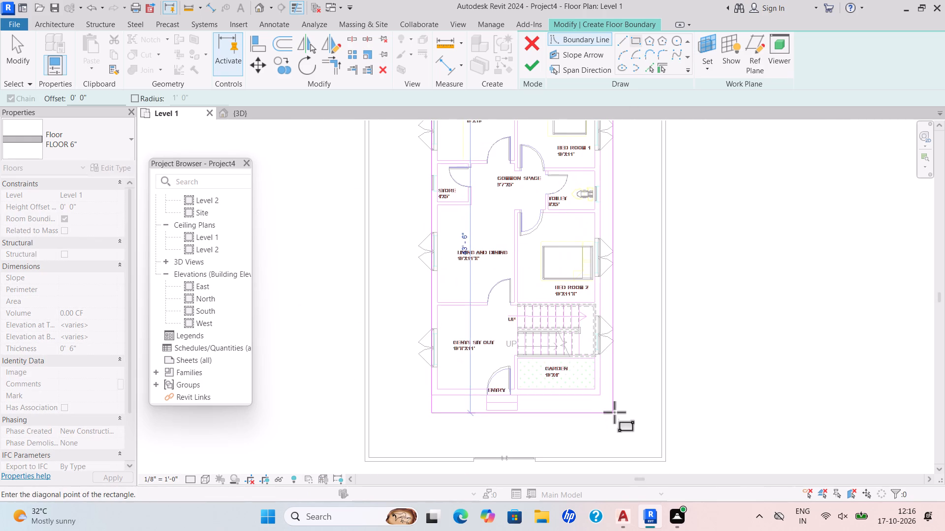
scroll(611, 404, "up", 9)
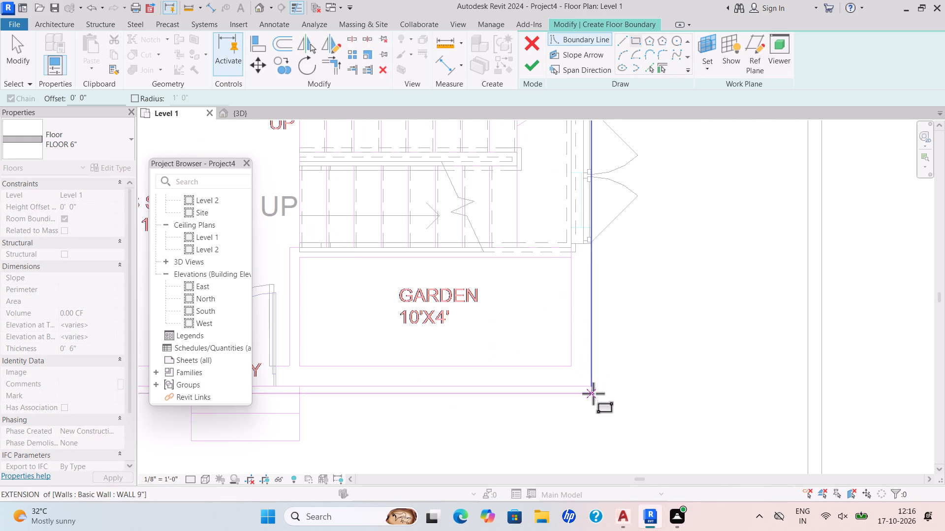
left_click(592, 387)
left_click(531, 61)
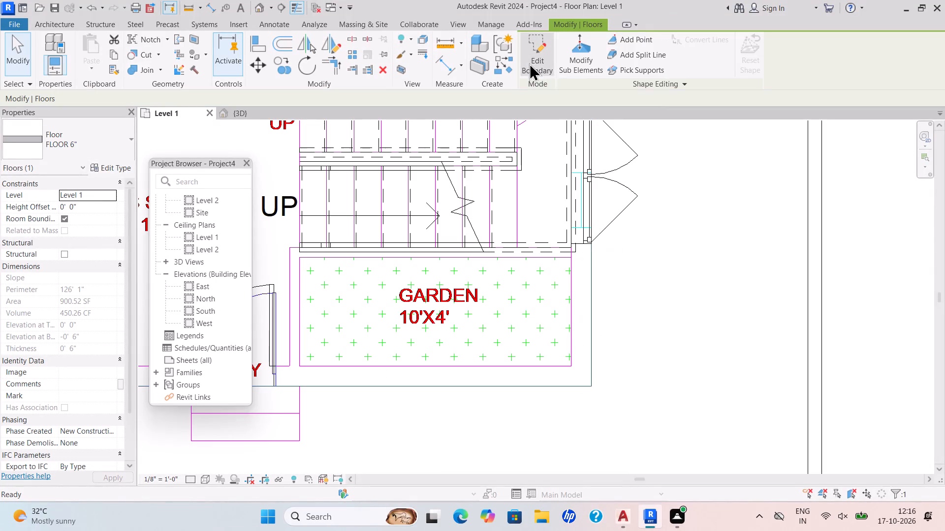
Examine the slab's edge at the entry door and along the house front in the 3D view.
left_click(235, 109)
scroll(394, 182, "down", 5)
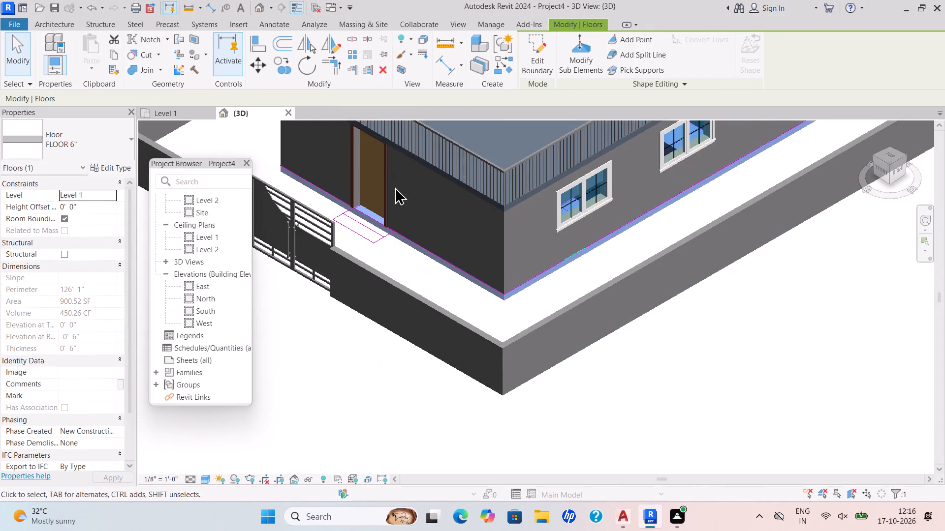
scroll(372, 206, "up", 1)
key("Escape")
left_click(350, 220)
key("Escape")
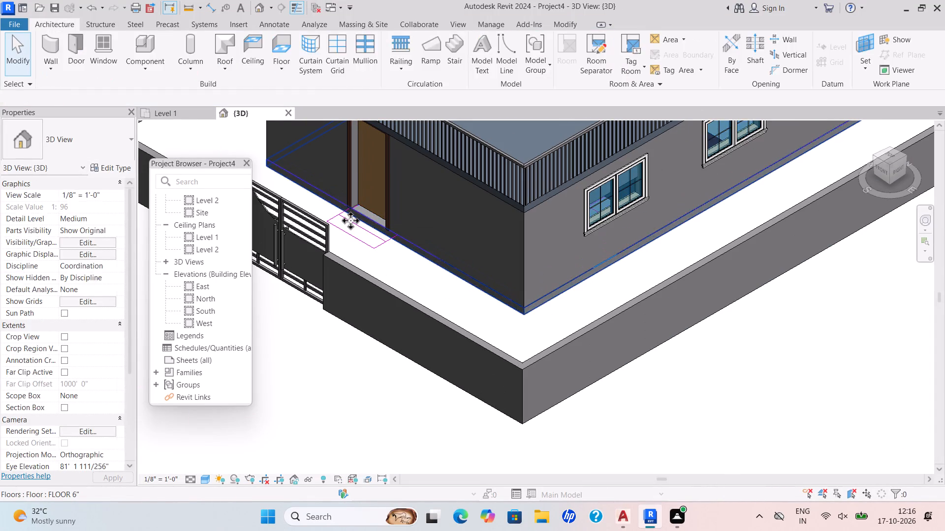
left_click(350, 220)
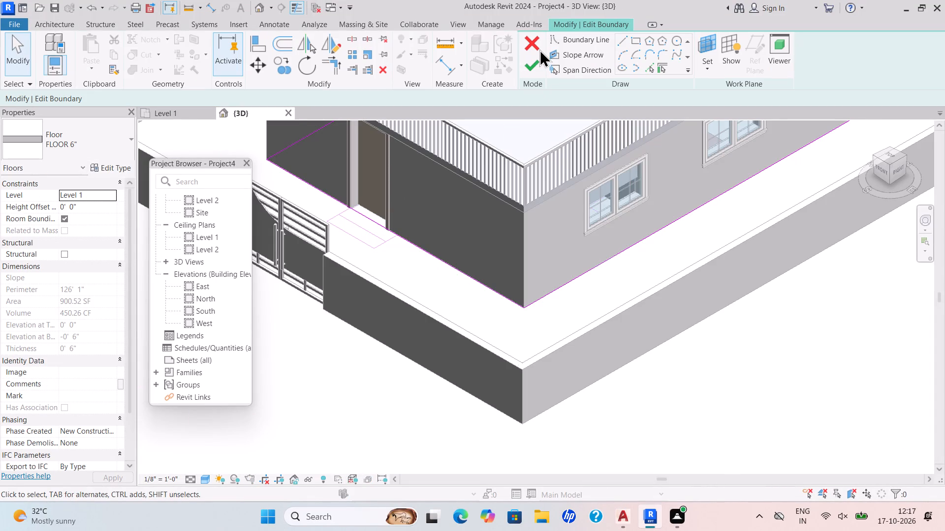
left_click(535, 56)
scroll(412, 242, "up", 5)
scroll(324, 207, "up", 3)
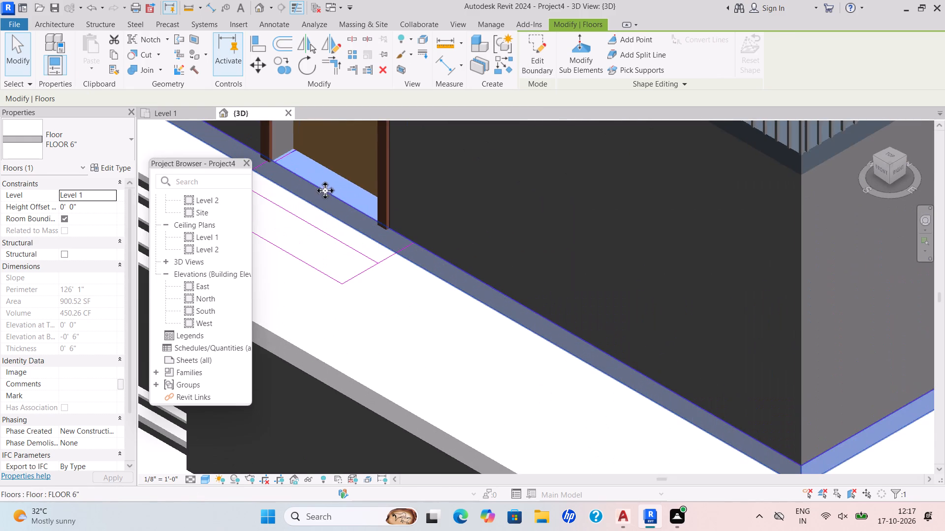
left_click(333, 182)
scroll(330, 199, "down", 5)
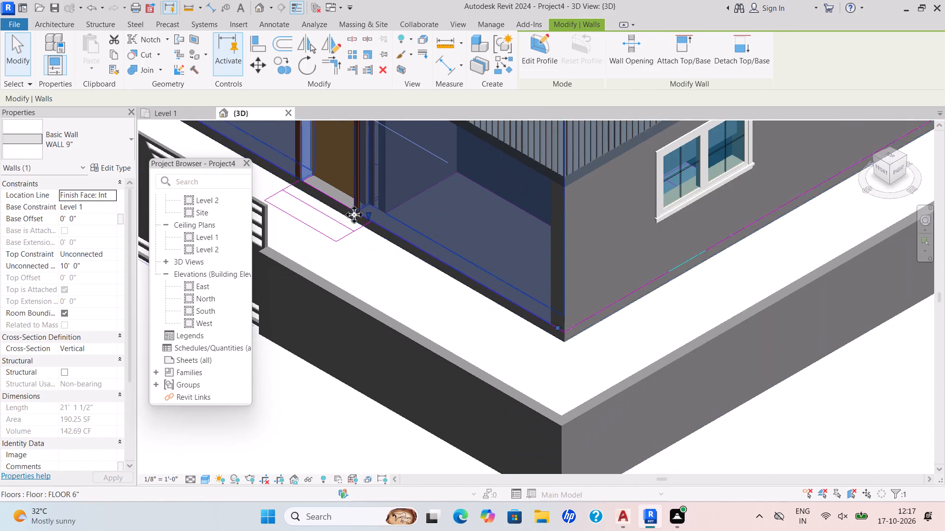
key("Escape")
key("Escape")
key("Escape")
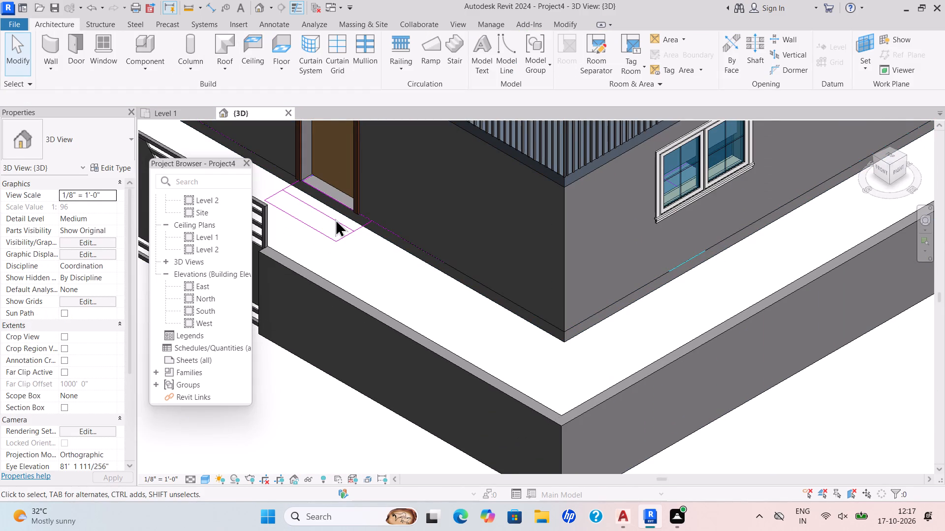
Edit the slab's boundary on Level 1, moving its front edge out to the outer face of the gated boundary wall.
left_click(336, 203)
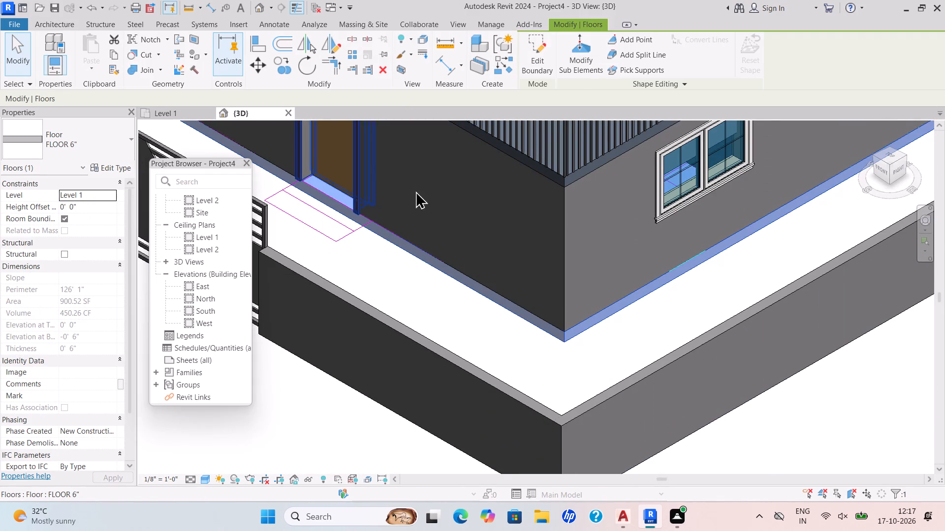
left_click(542, 58)
scroll(455, 192, "down", 7)
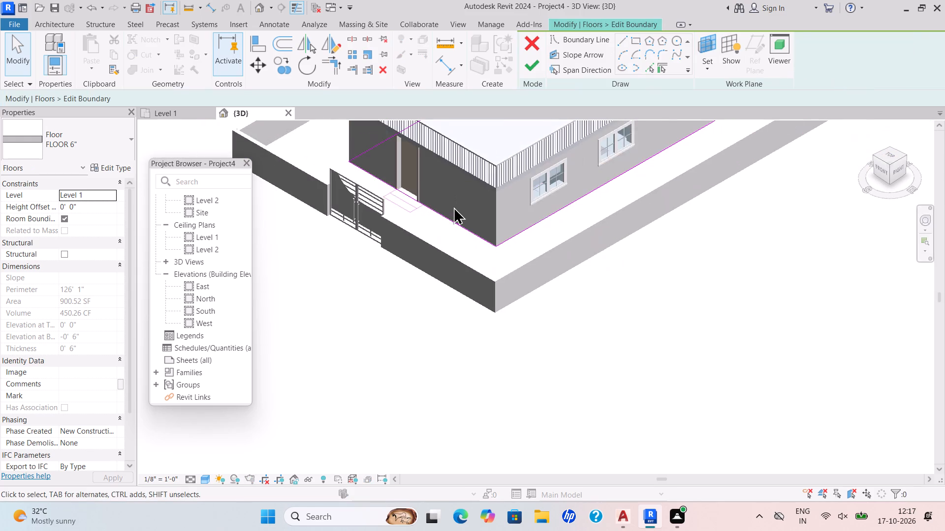
left_click(182, 107)
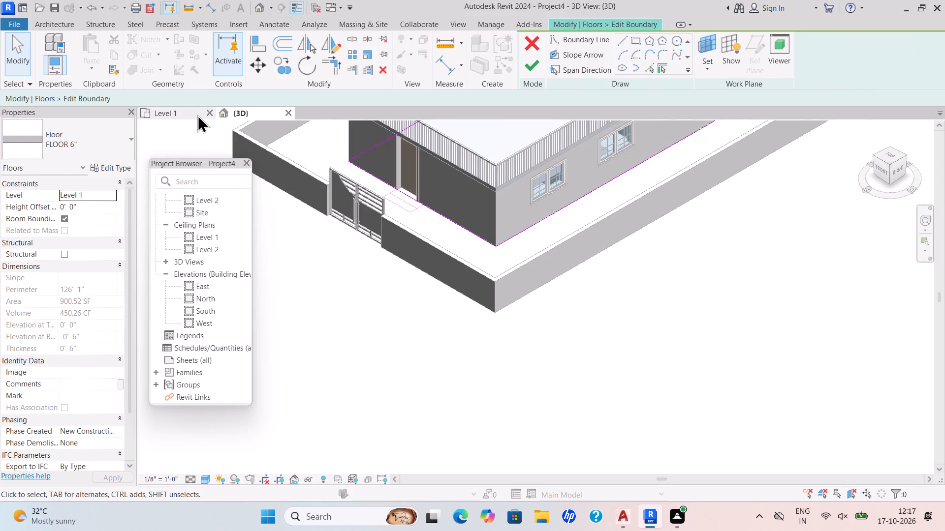
left_click(191, 114)
scroll(401, 235, "down", 10)
middle_click_drag(417, 250, 460, 254)
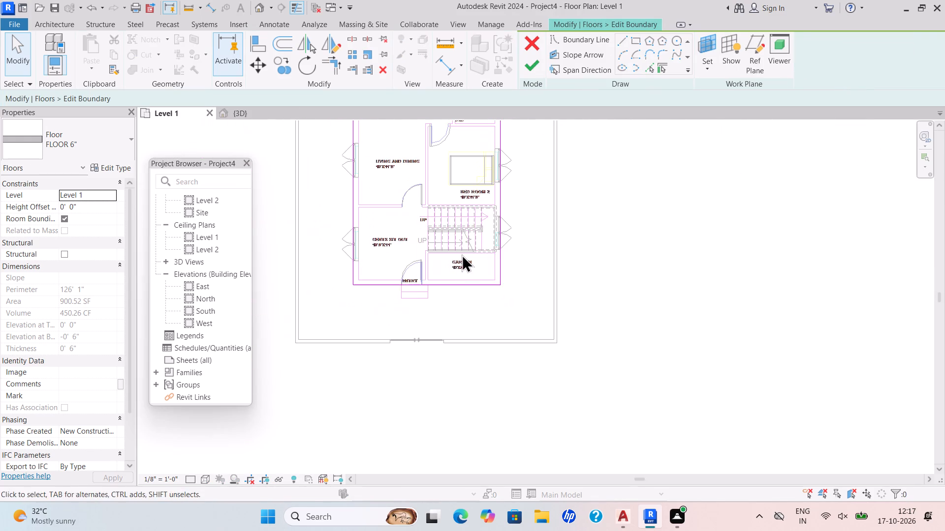
scroll(417, 303, "up", 4)
left_click_drag(425, 276, 443, 389)
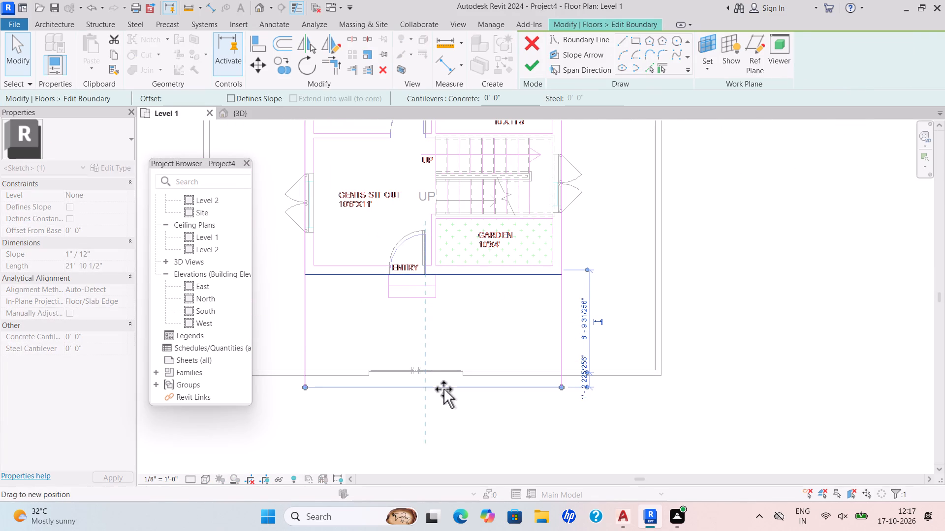
left_click_drag(443, 389, 450, 378)
Move both side edges of the slab boundary out to the outer faces of the side boundary walls.
middle_click_drag(492, 347, 448, 418)
scroll(499, 359, "up", 3)
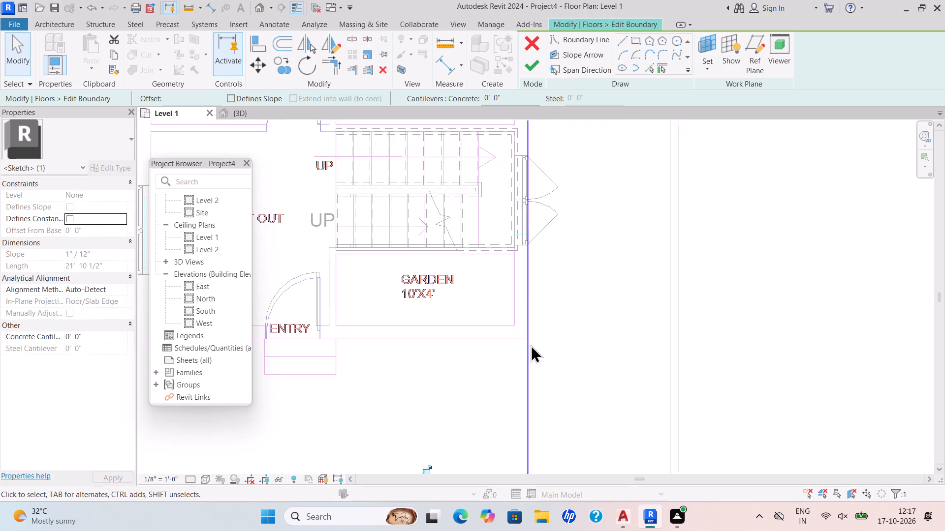
left_click_drag(526, 344, 675, 351)
scroll(652, 353, "down", 3)
middle_click_drag(651, 354, 806, 319)
scroll(481, 338, "up", 3)
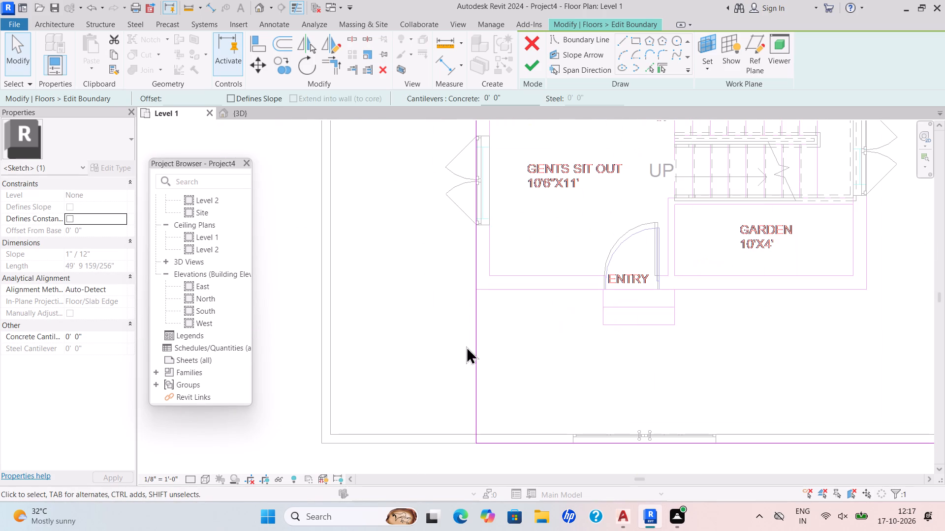
left_click_drag(475, 346, 318, 364)
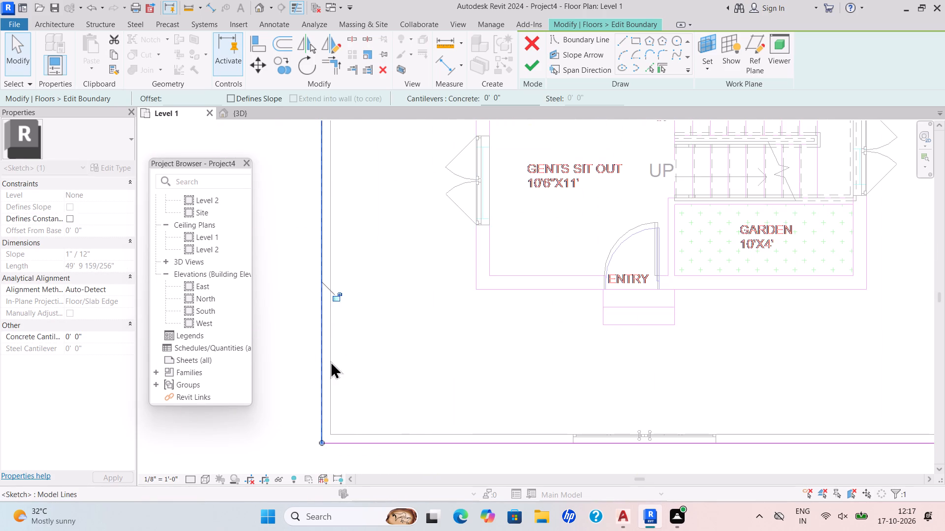
Move the slab's rear edge to the rear boundary wall's outer face, finish the boundary and check it in 3D.
middle_click_drag(409, 345, 354, 406)
scroll(360, 400, "down", 8)
middle_click_drag(442, 321, 376, 461)
middle_click_drag(468, 339, 439, 386)
scroll(439, 386, "up", 1)
scroll(502, 227, "up", 5)
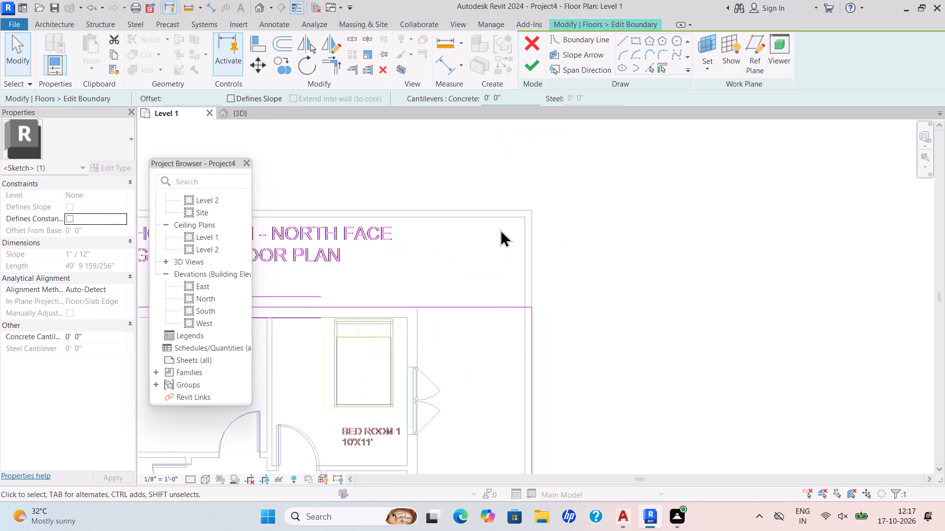
left_click_drag(489, 304, 505, 208)
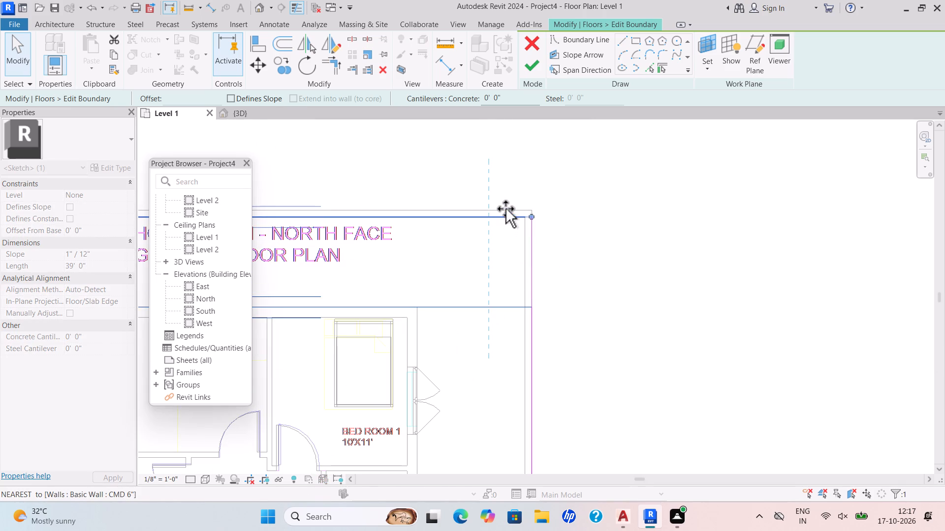
left_click_drag(505, 208, 509, 204)
left_click(529, 57)
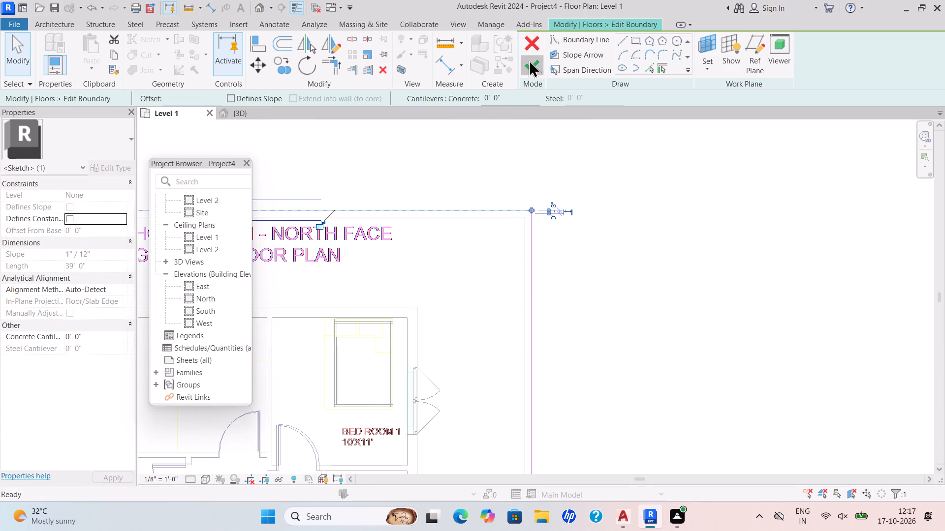
left_click(245, 107)
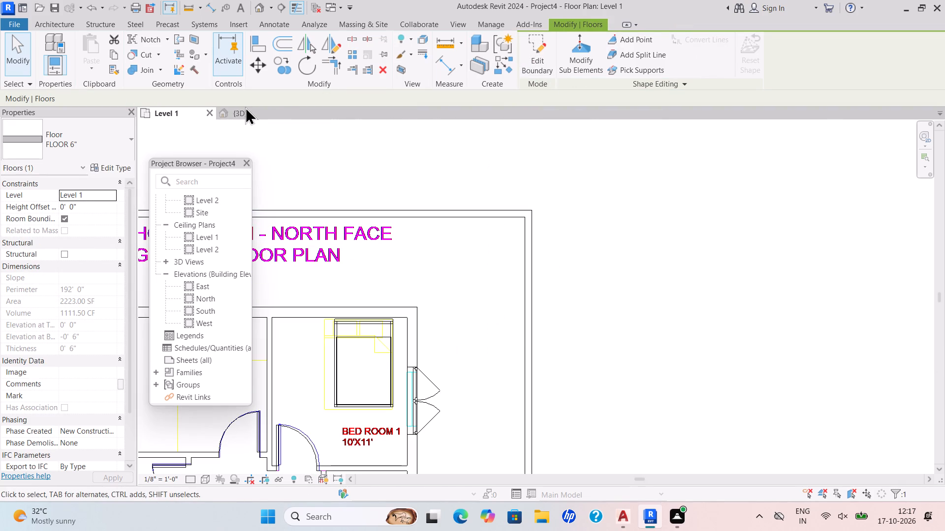
left_click(245, 107)
left_click(453, 232)
scroll(481, 254, "down", 3)
middle_click_drag(475, 269, 463, 306)
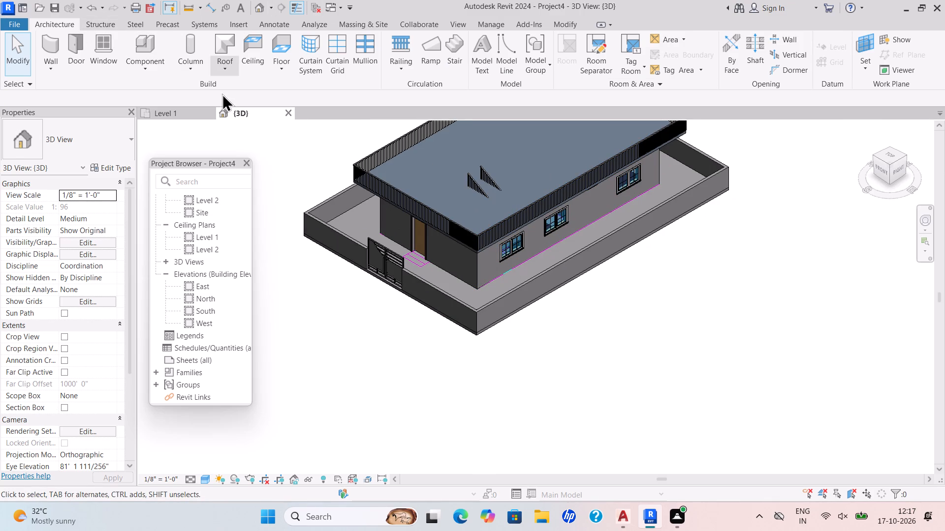
Start a Grassland - 16" toposolid from sketch on Level 1 and draw an 80' x 96' rectangle around the boundary wall.
left_click(170, 107)
scroll(412, 171, "down", 7)
middle_click_drag(437, 194, 479, 165)
scroll(437, 194, "down", 3)
middle_click_drag(487, 164, 481, 176)
middle_click(481, 176)
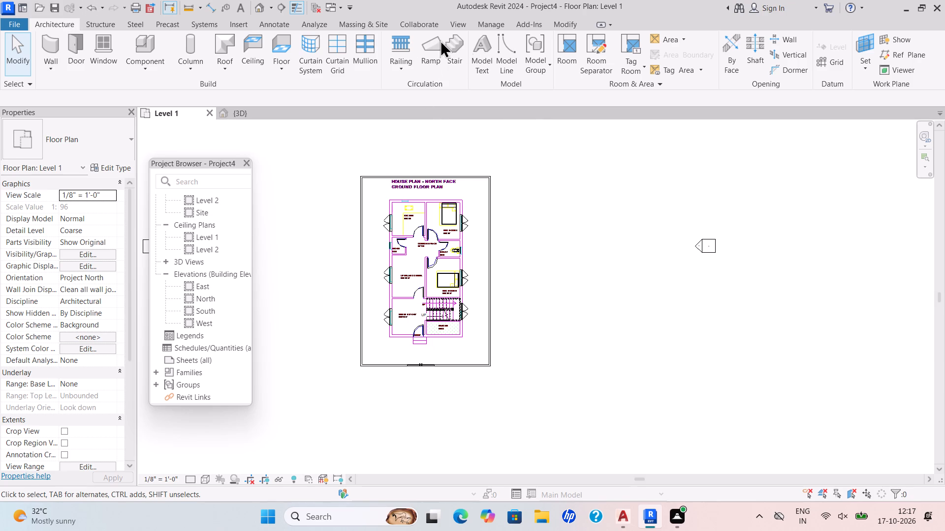
double_click(350, 22)
left_click(316, 61)
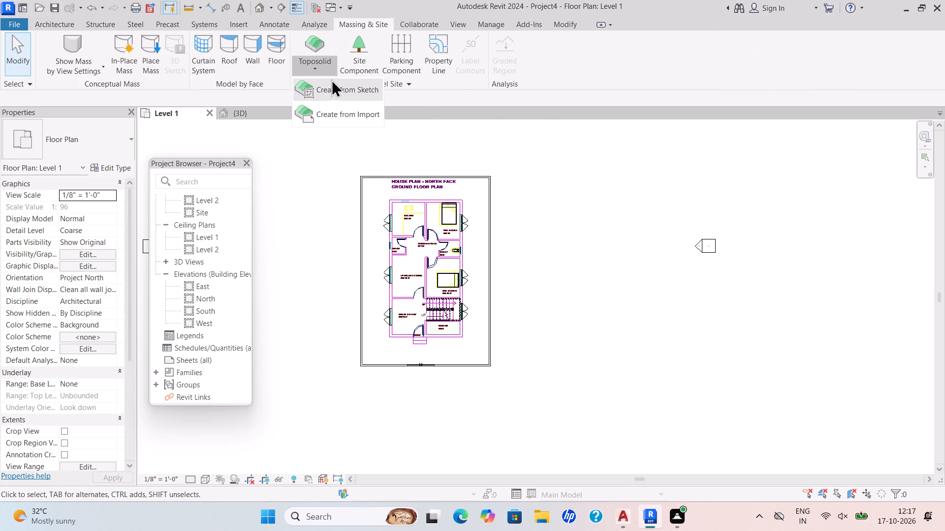
left_click(333, 81)
left_click(634, 40)
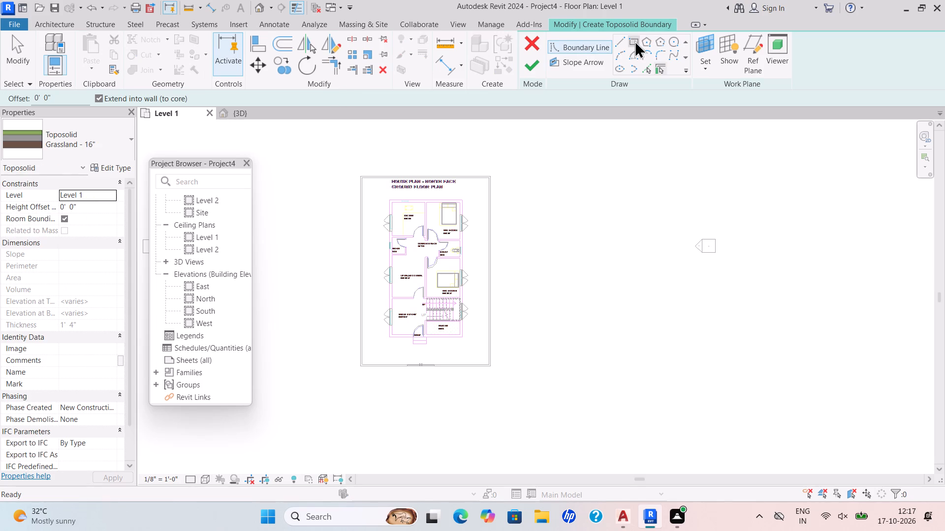
scroll(573, 174, "down", 5)
middle_click_drag(564, 177, 515, 226)
left_click(389, 187)
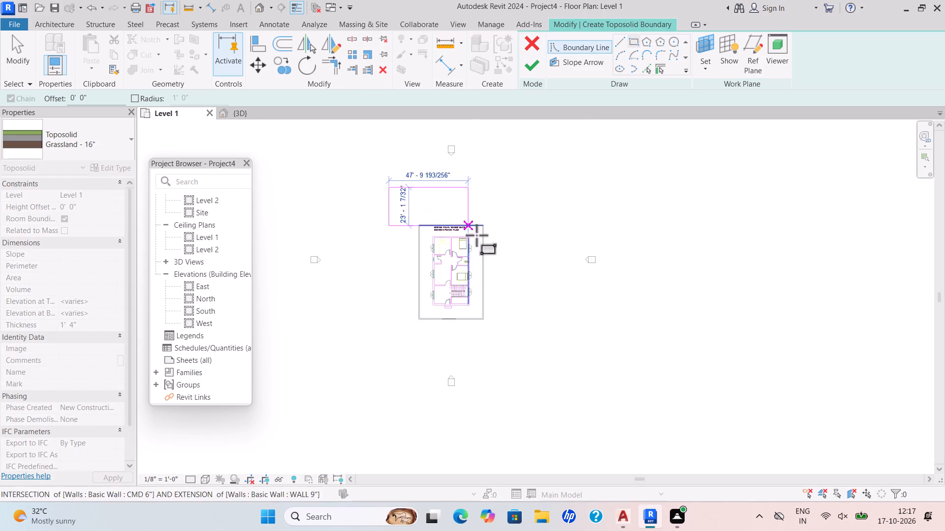
left_click(524, 347)
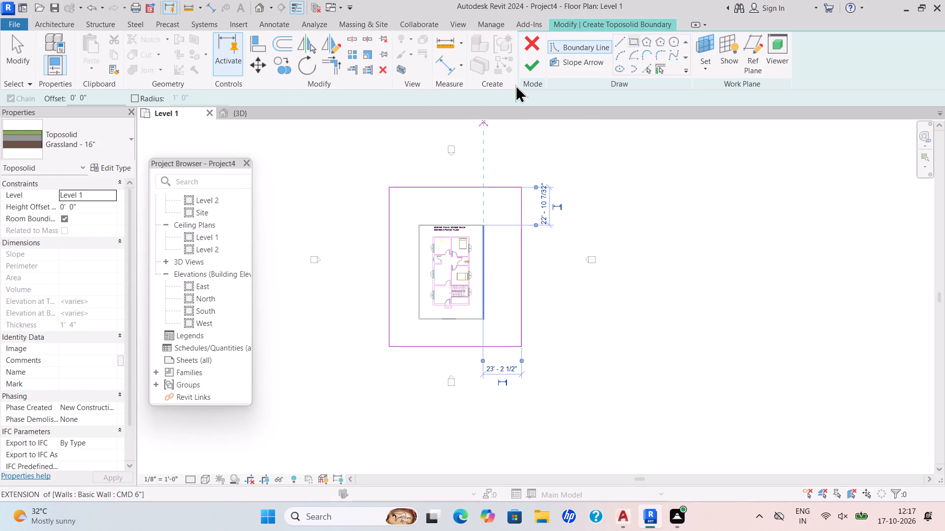
Set the toposolid's height offset from Level 1 to -6" and finish its sketch.
left_click_drag(93, 203, 36, 214)
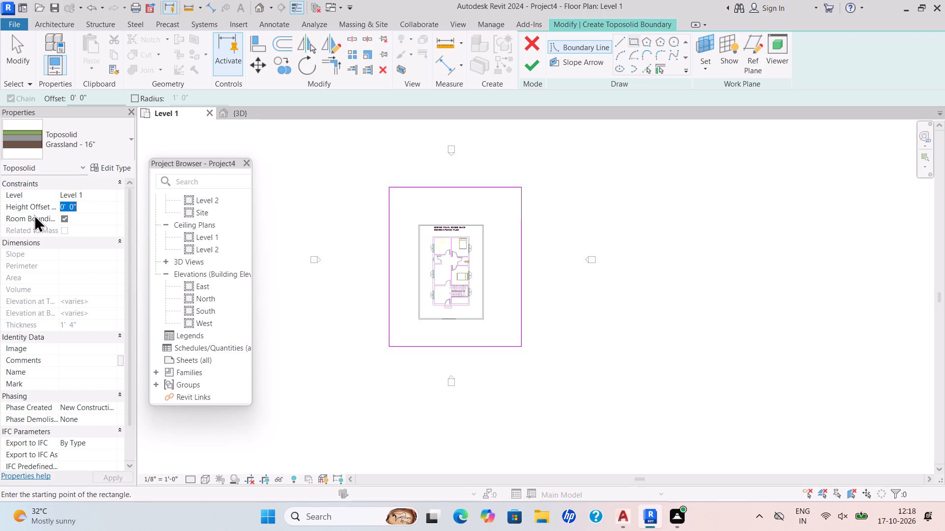
key("BackSpace")
type("-6\"")
key("Return")
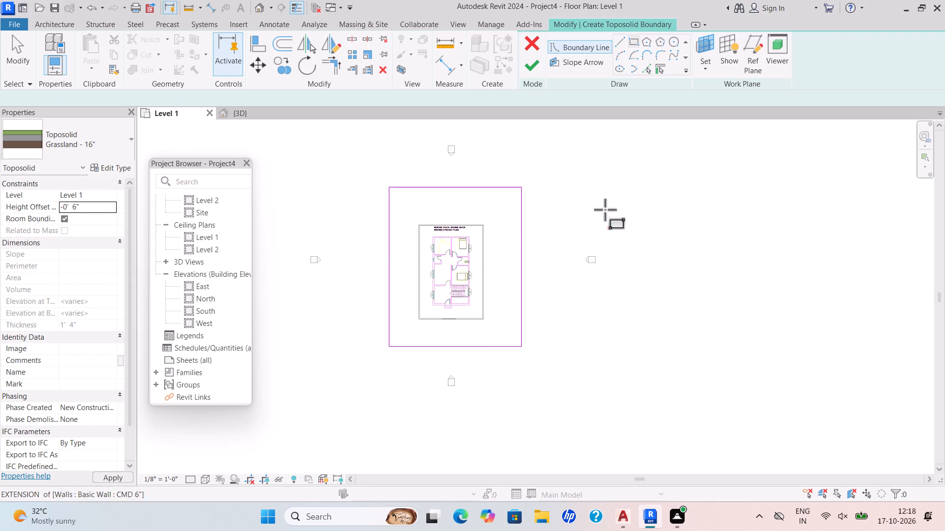
left_click(527, 65)
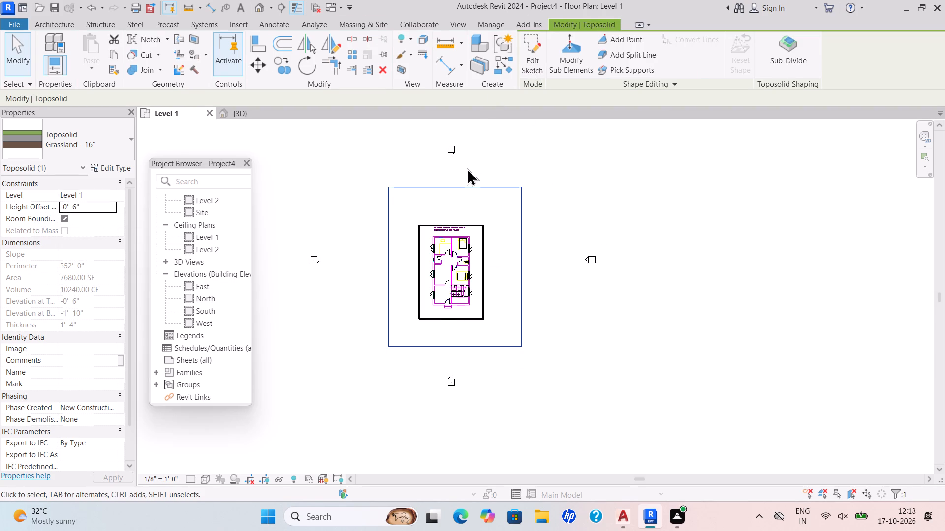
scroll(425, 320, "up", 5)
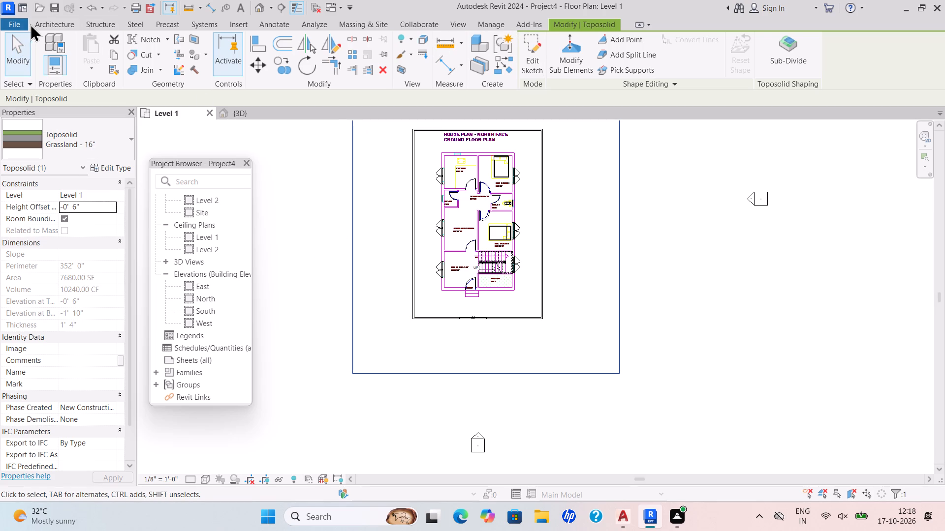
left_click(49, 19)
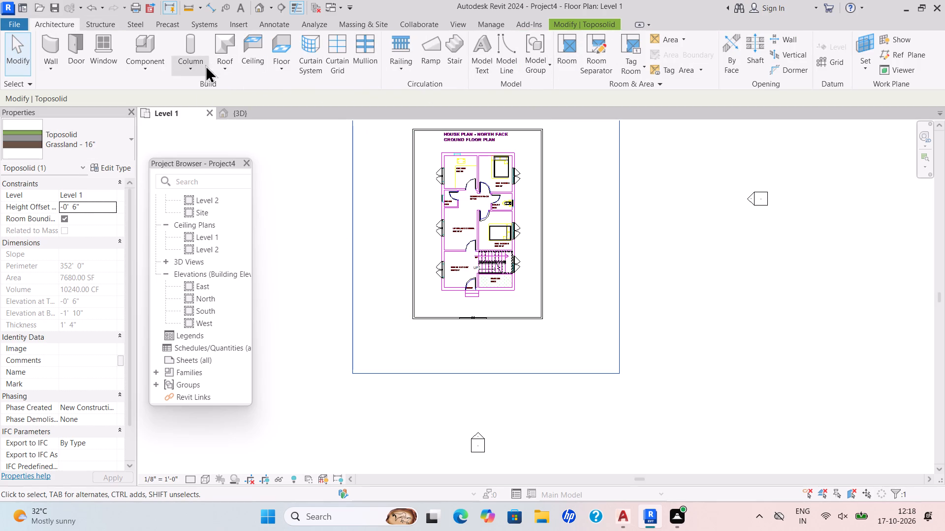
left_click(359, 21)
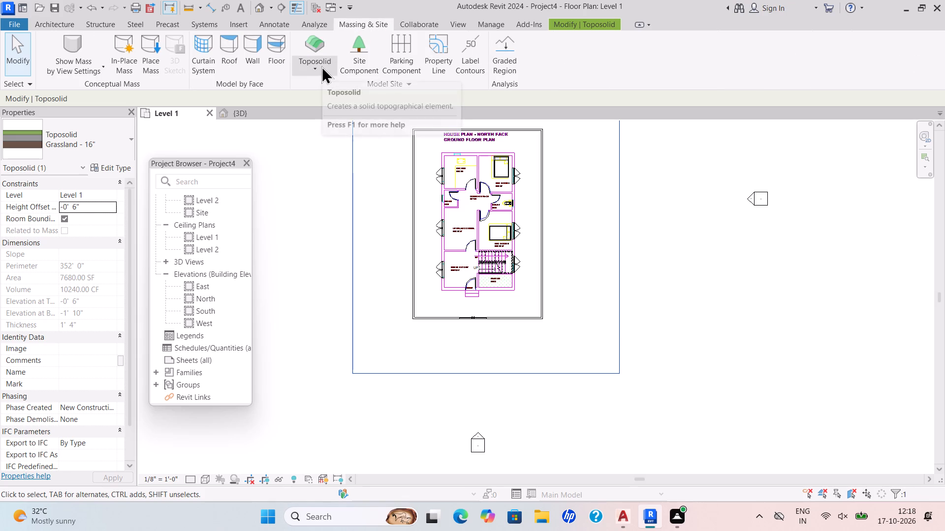
Start a new Grassland - 16" toposolid sketch and draw an 80' by about 14'-6" rectangle along the terrain's front edge.
left_click(320, 66)
left_click(347, 87)
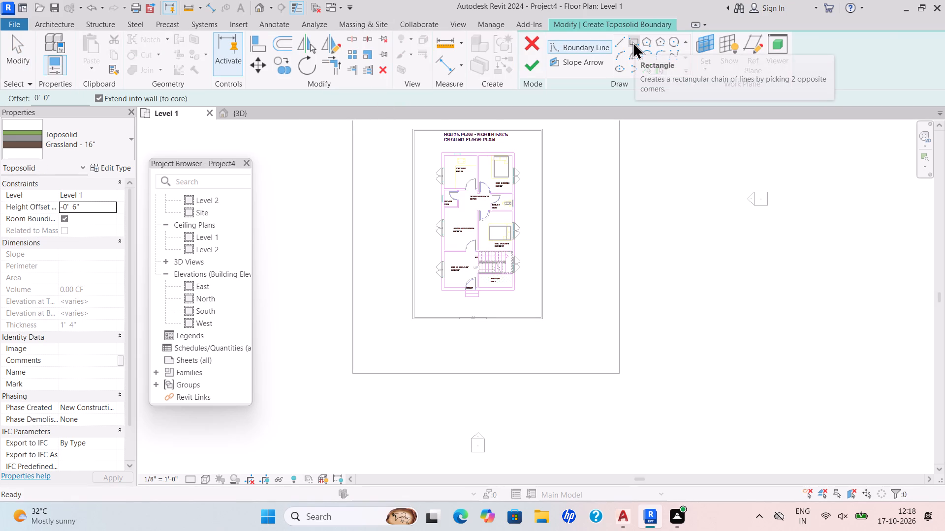
left_click(632, 40)
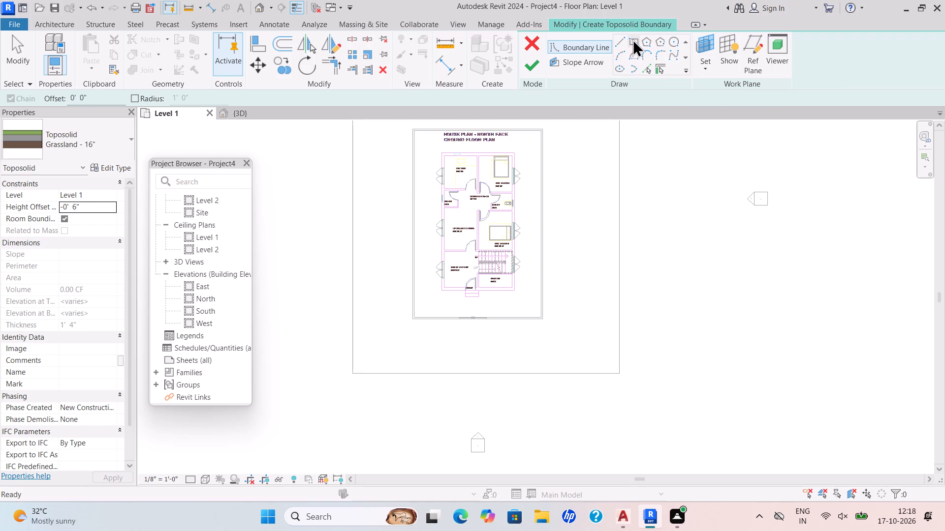
left_click(356, 375)
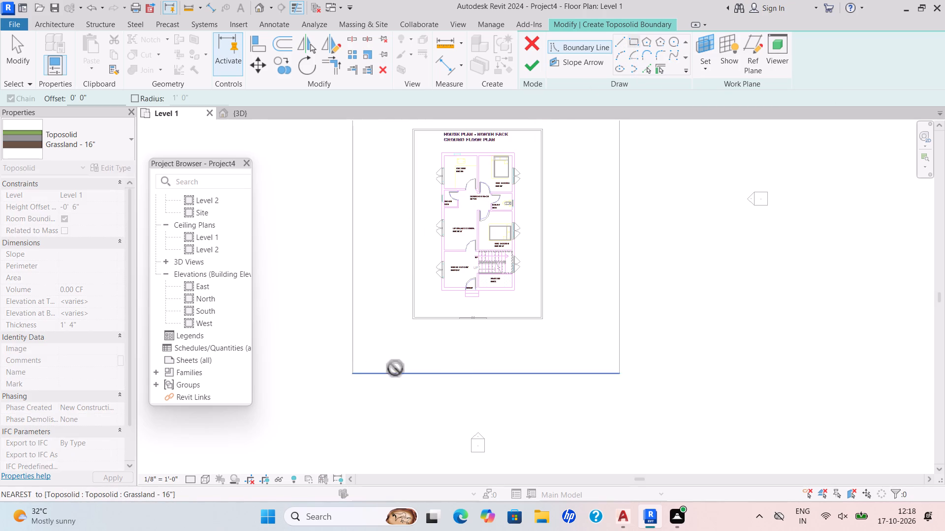
scroll(619, 329, "up", 2)
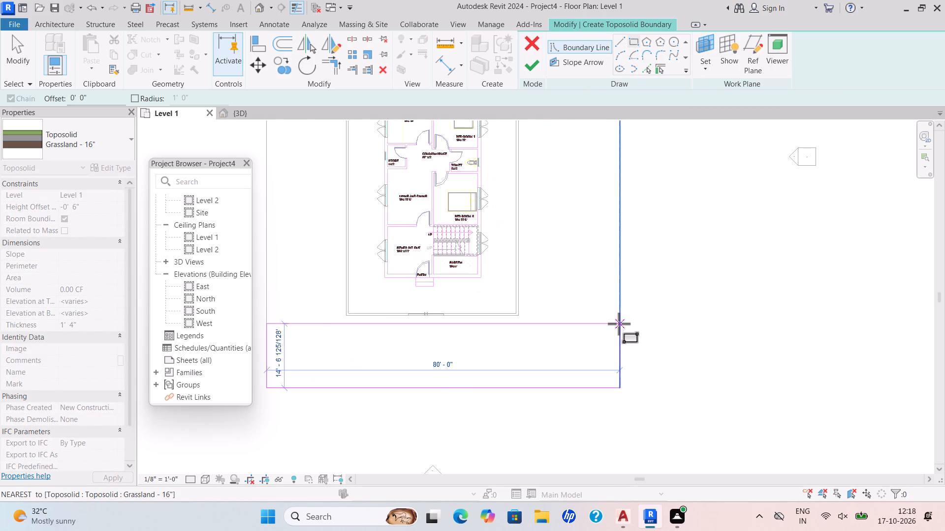
left_click(620, 323)
Draw a second boundary rectangle about 18'-3" wide along the terrain's east side, from the front strip to the rear edge.
left_click(631, 41)
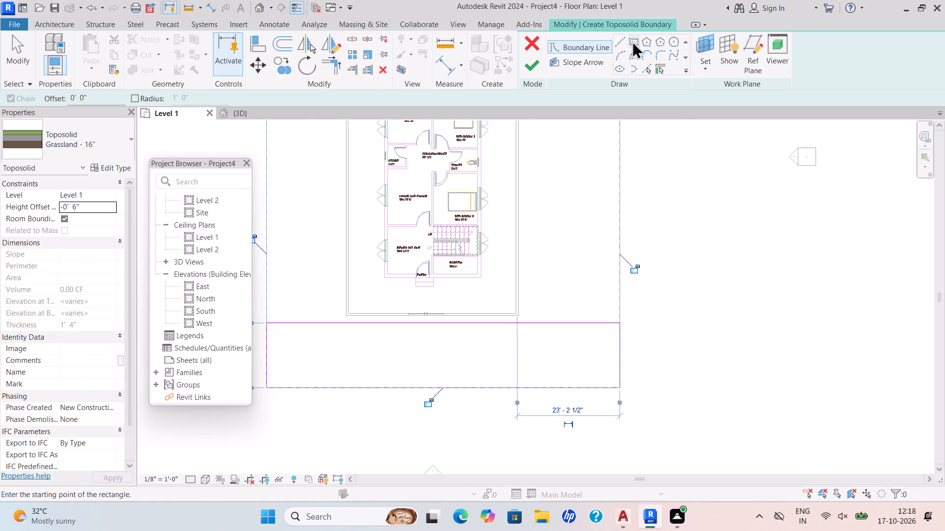
left_click(621, 321)
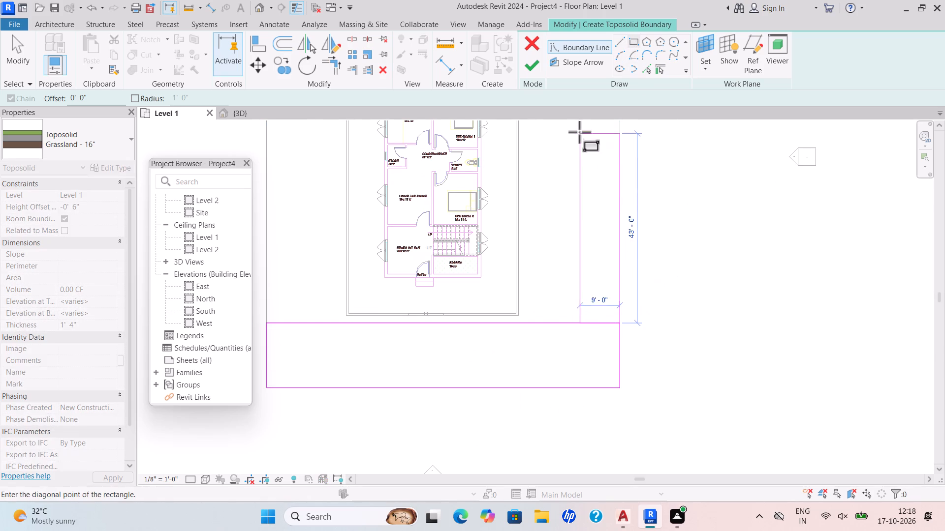
middle_click_drag(555, 131, 545, 241)
middle_click_drag(537, 132, 535, 202)
left_click(528, 144)
scroll(599, 162, "down", 2)
middle_click_drag(599, 162, 578, 96)
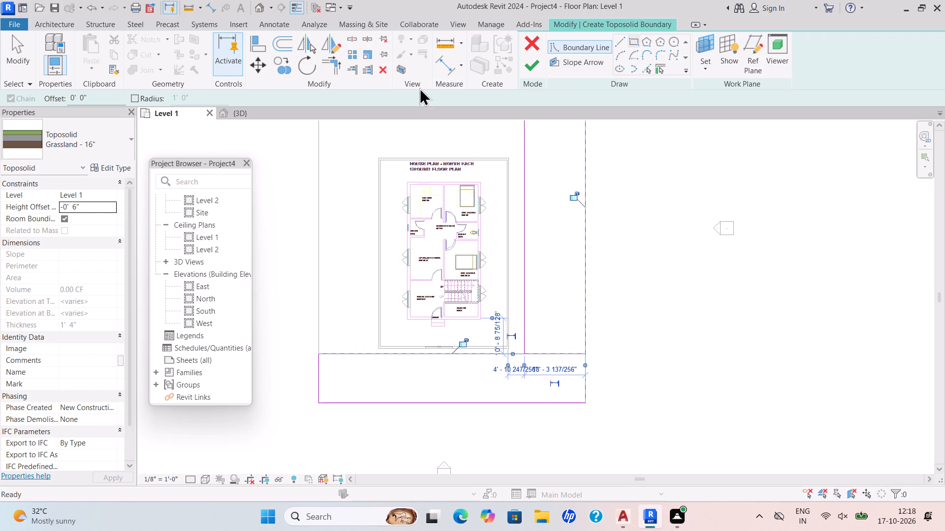
Trim the front strip's inner line and the east strip's inner line to a corner, forming an L-shaped outline.
double_click(323, 66)
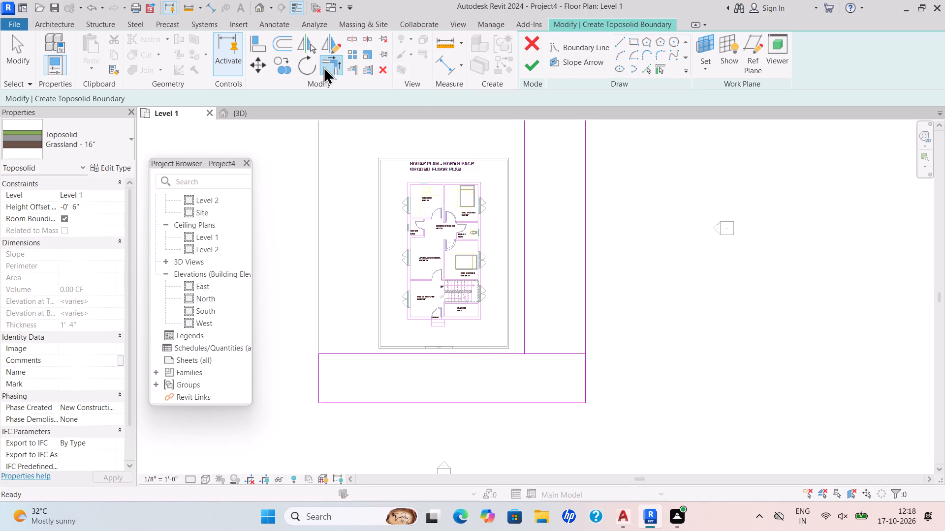
scroll(515, 356, "up", 5)
left_click(514, 353)
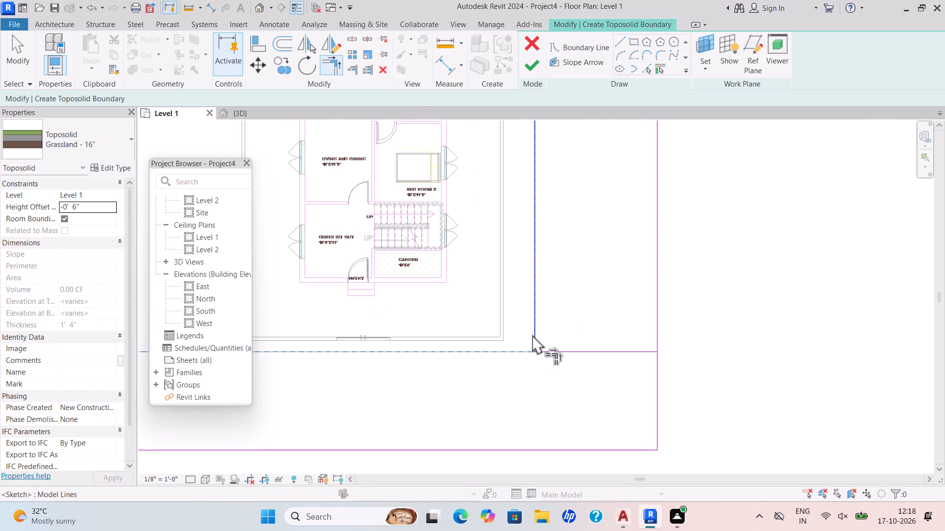
double_click(532, 334)
Delete the leftover line between the two strips and finish the L-shaped toposolid boundary.
triple_click(552, 350)
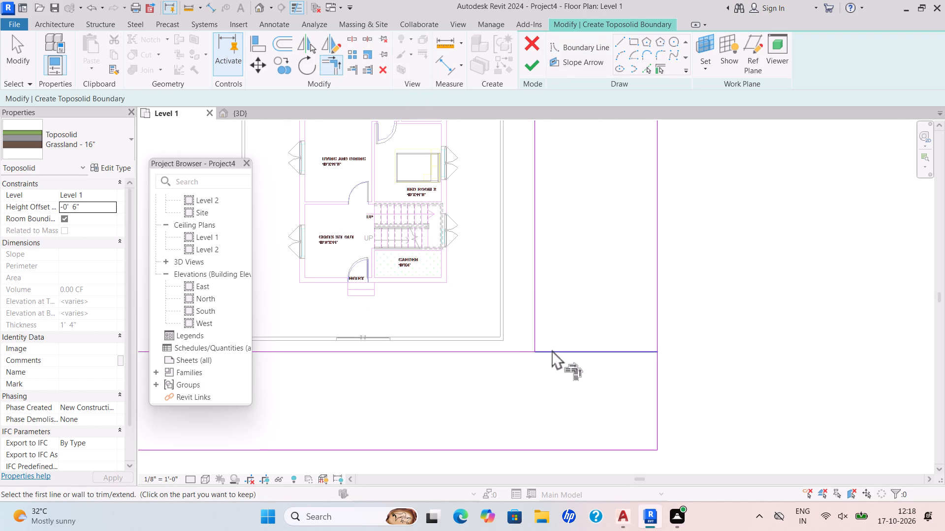
left_click(552, 350)
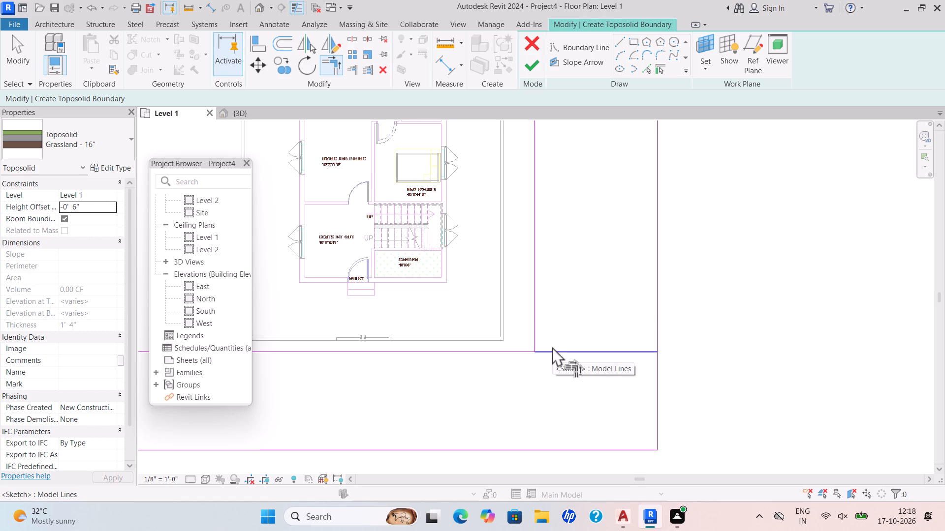
key("Delete")
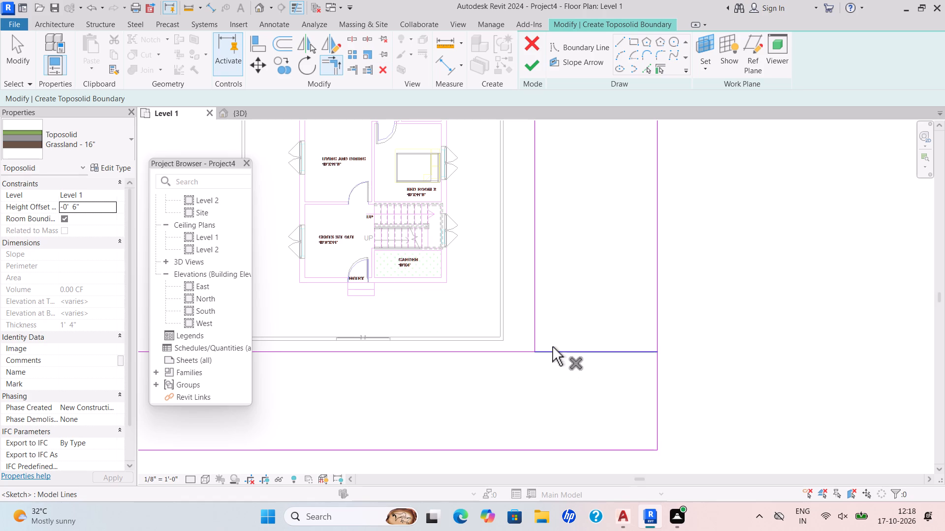
key("Delete")
key("Delete")
key("Delete")
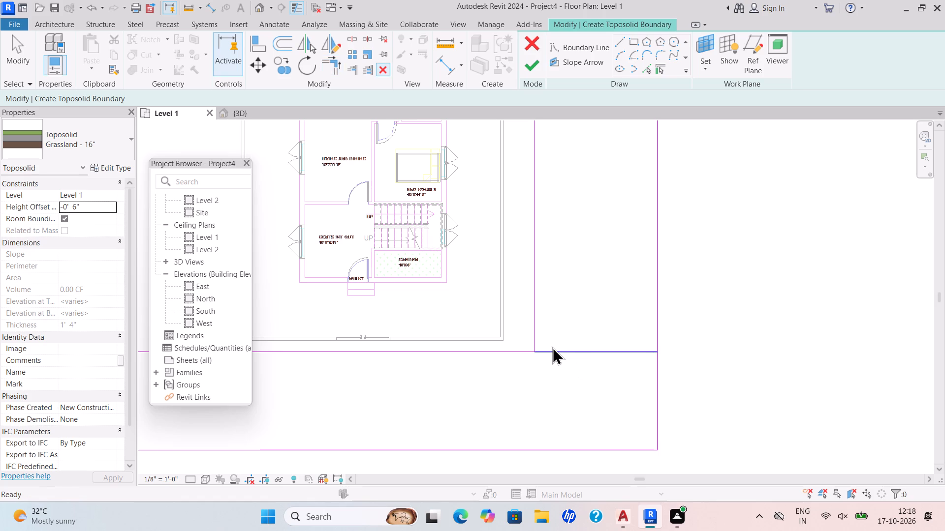
left_click(556, 349)
left_click(557, 355)
double_click(556, 352)
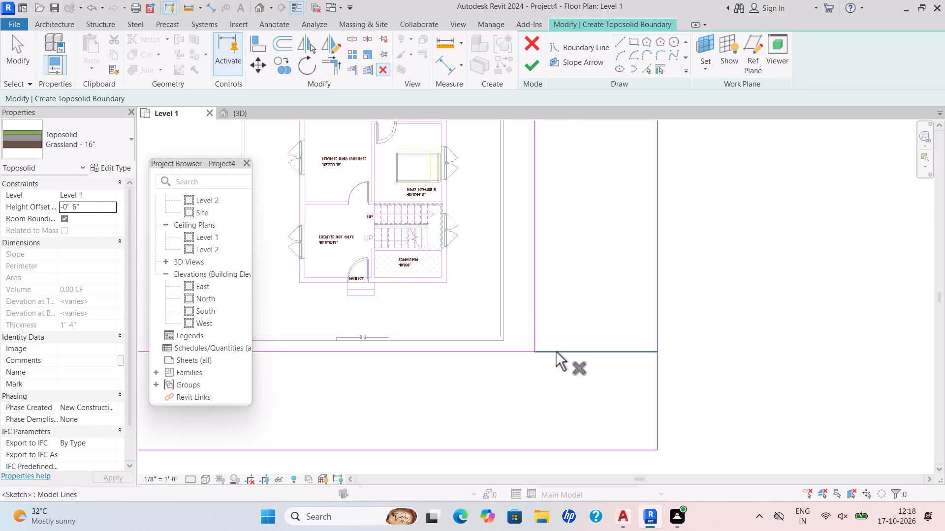
key("Delete")
key("Delete")
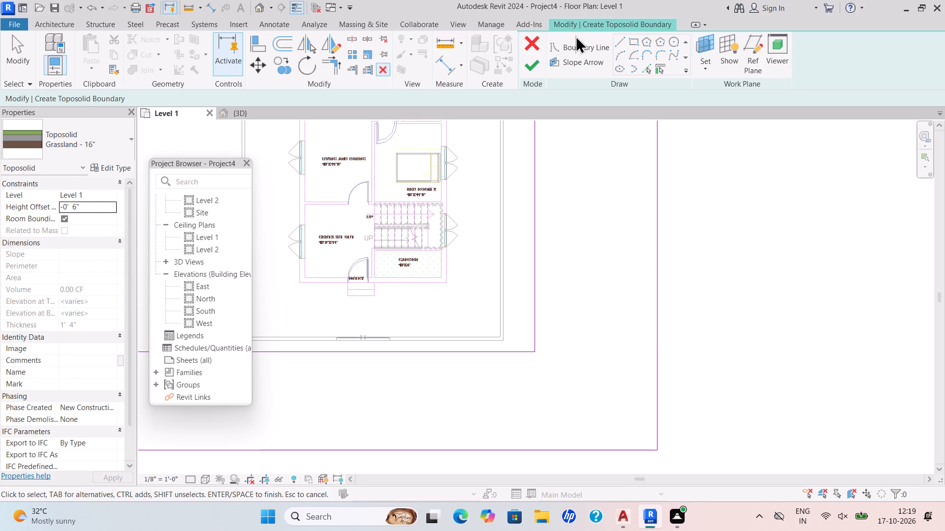
left_click_drag(531, 64, 535, 73)
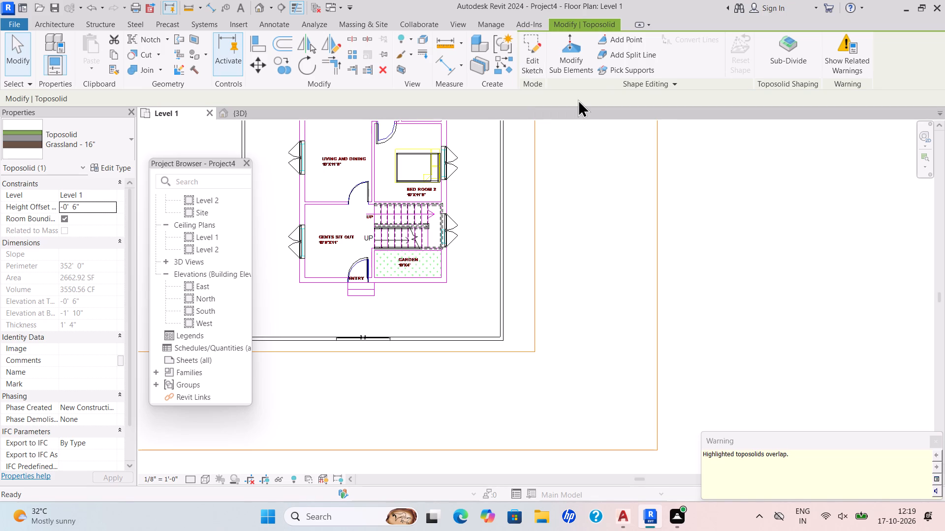
In the 3D view, paint the top face of the L-shaped toposolid with the Air Infiltration material.
left_click(243, 111)
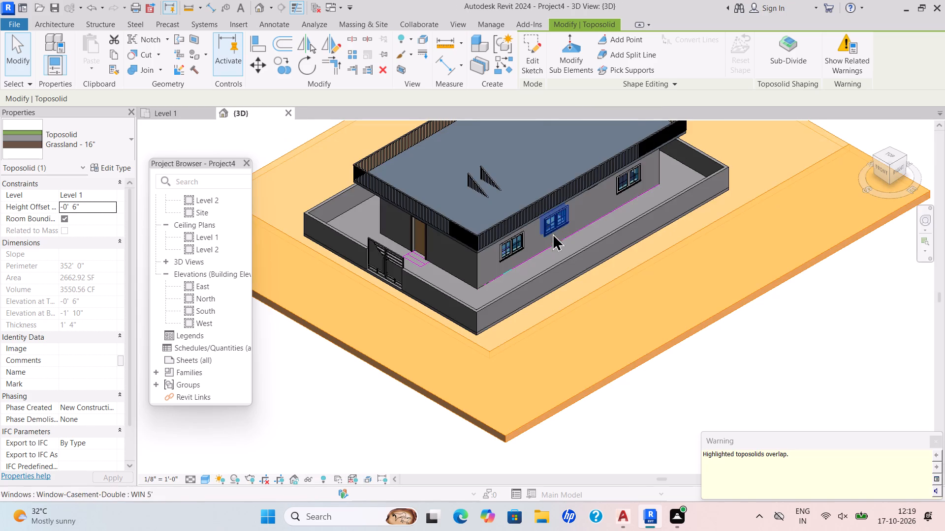
scroll(553, 240, "down", 2)
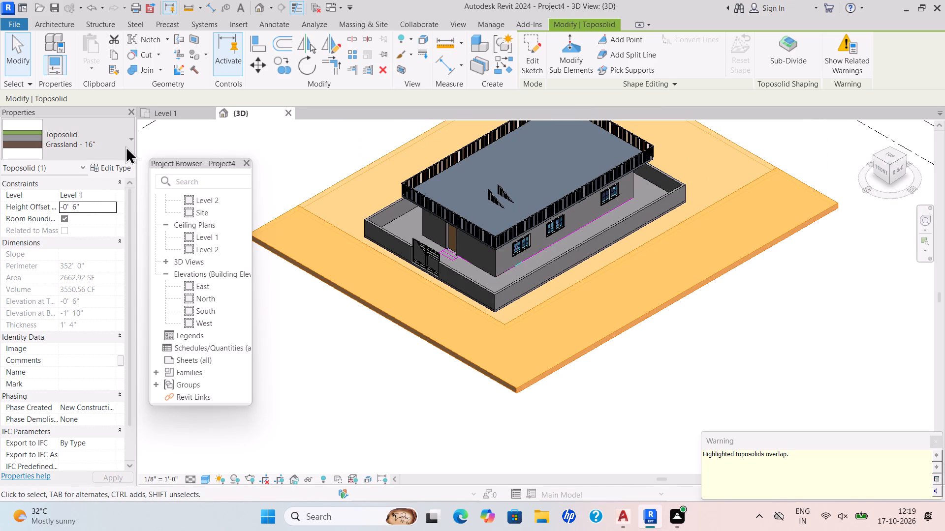
left_click(204, 53)
left_click(201, 74)
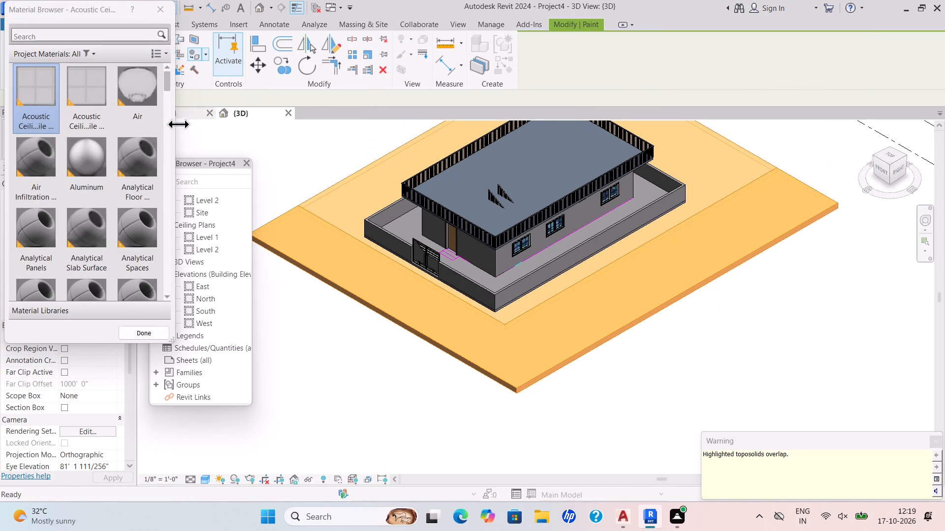
left_click_drag(32, 168, 38, 168)
left_click(577, 310)
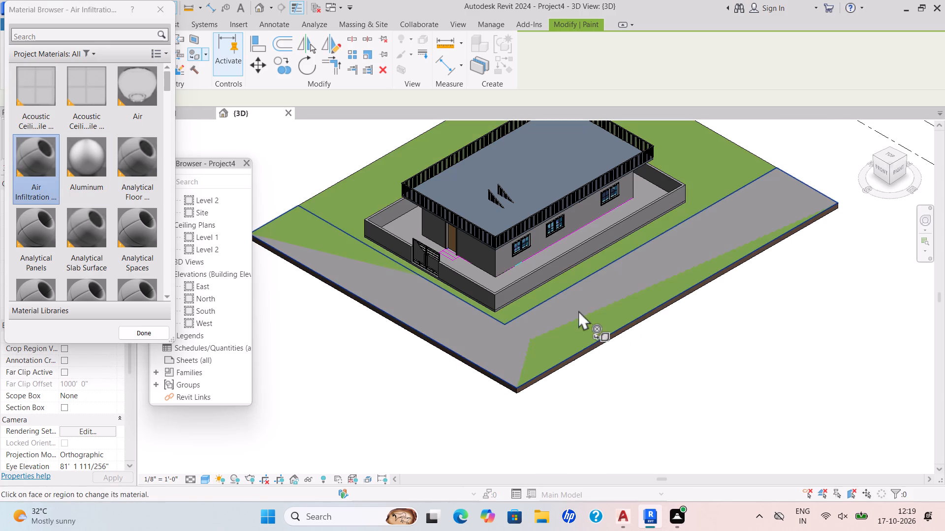
scroll(569, 328, "up", 3)
left_click(529, 350)
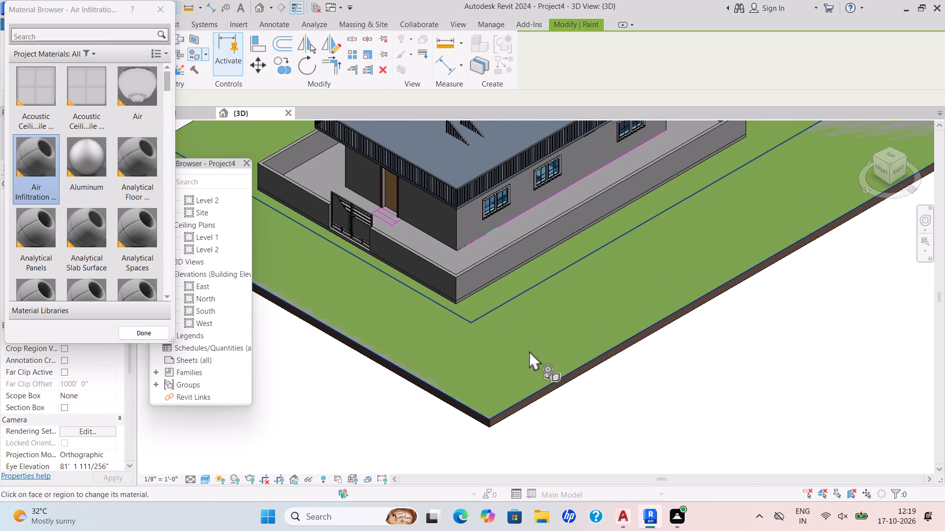
left_click(489, 376)
left_click(156, 4)
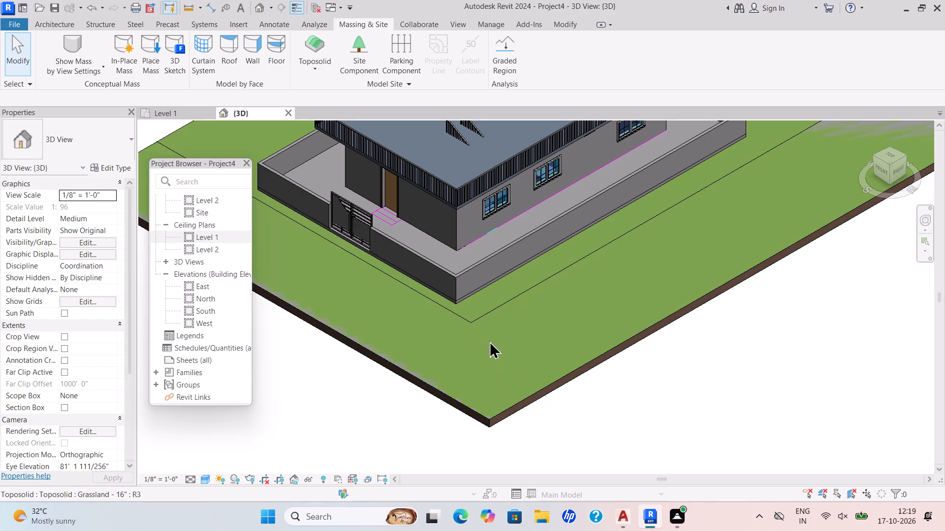
Set the L-shaped toposolid's height offset from Level 1 to 0'.
left_click(482, 317)
scroll(500, 332, "down", 6)
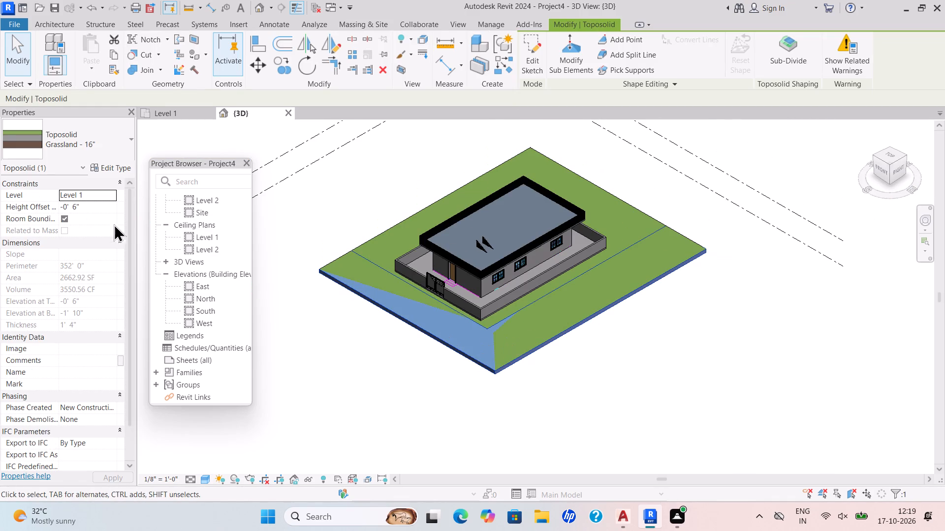
left_click_drag(89, 199, 57, 204)
left_click_drag(84, 210, 58, 210)
left_click_drag(94, 200, 68, 209)
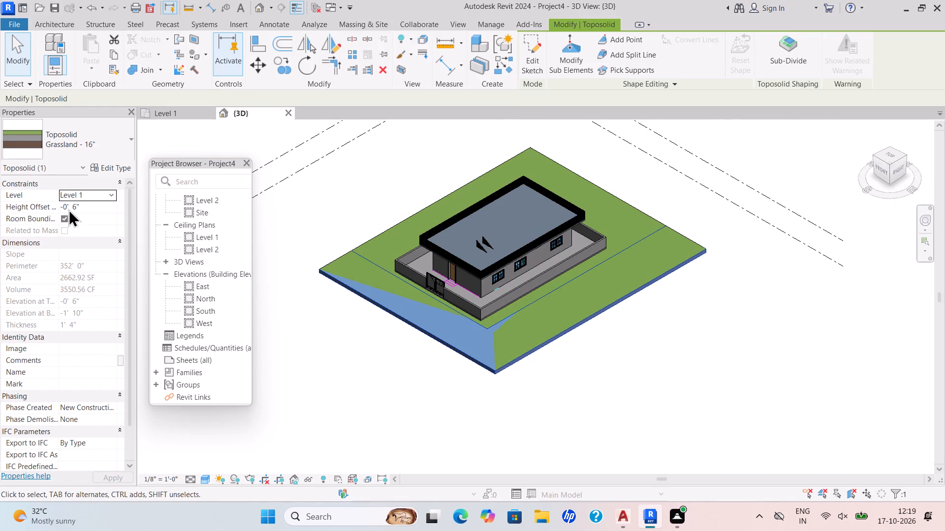
left_click_drag(68, 209, 56, 211)
left_click_drag(82, 209, 52, 214)
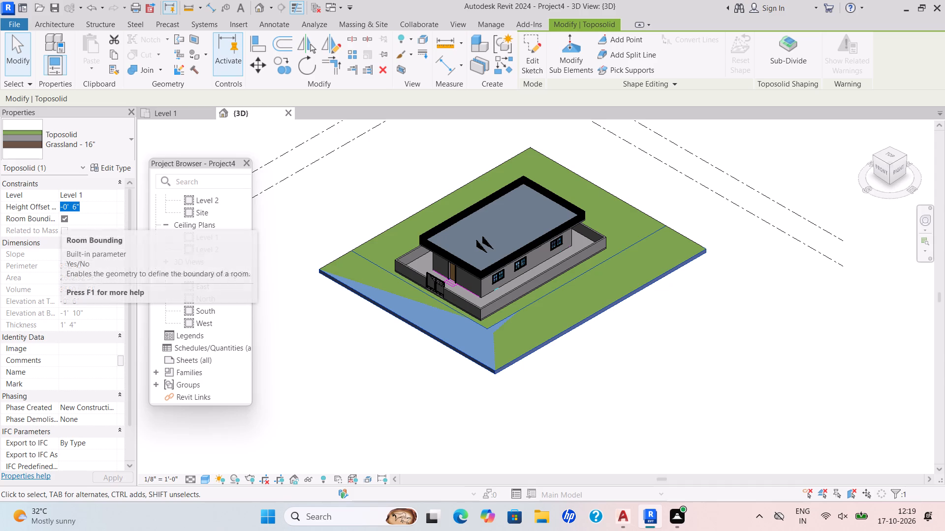
key("BackSpace")
type("0'")
key("Return")
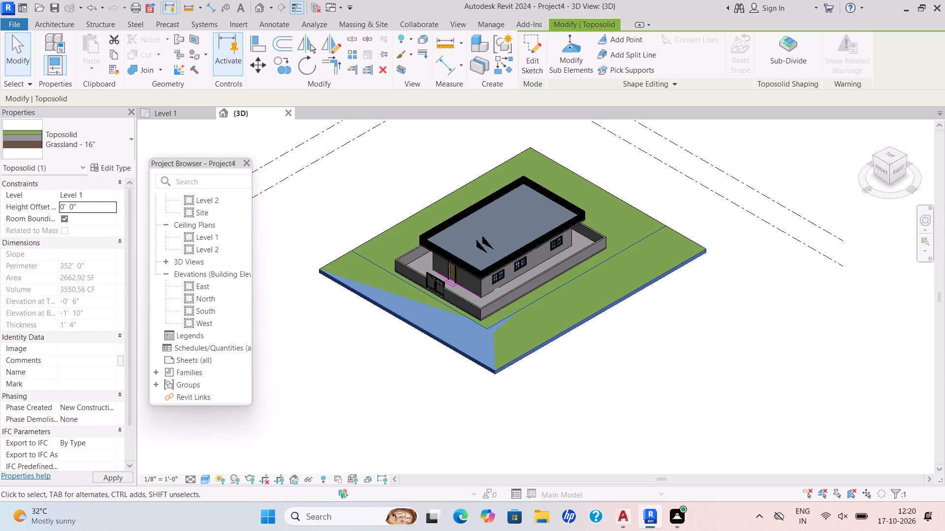
key("Return")
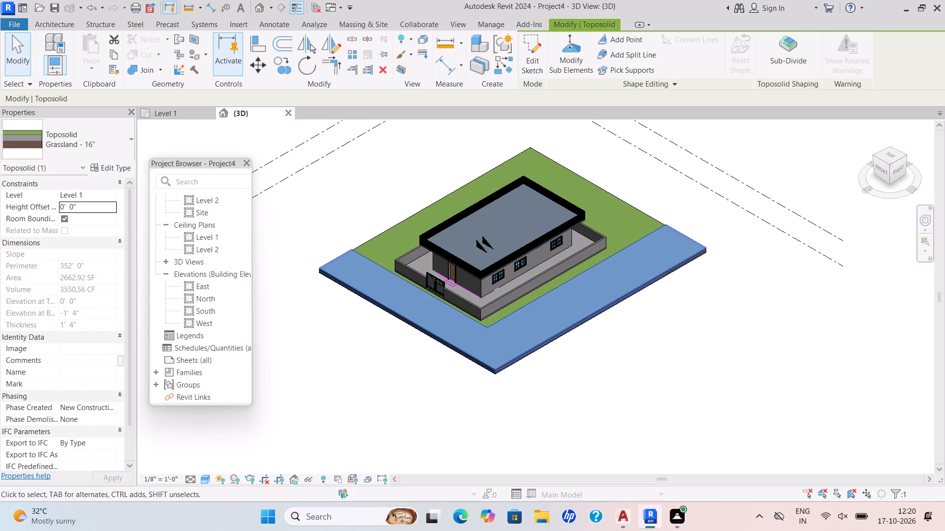
scroll(59, 214, "up", 1)
scroll(59, 214, "down", 1)
key("Escape")
Set the 3D view's visual style to Realistic and inspect the road strip, gate and boundary wall from several angles.
scroll(511, 313, "up", 5)
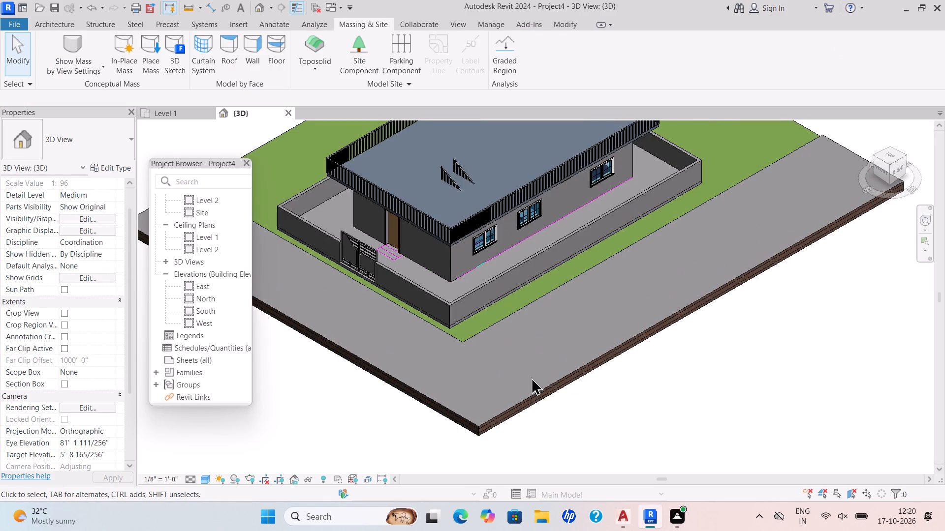
scroll(531, 377, "up", 1)
middle_click_drag(529, 378, 670, 279, "shift")
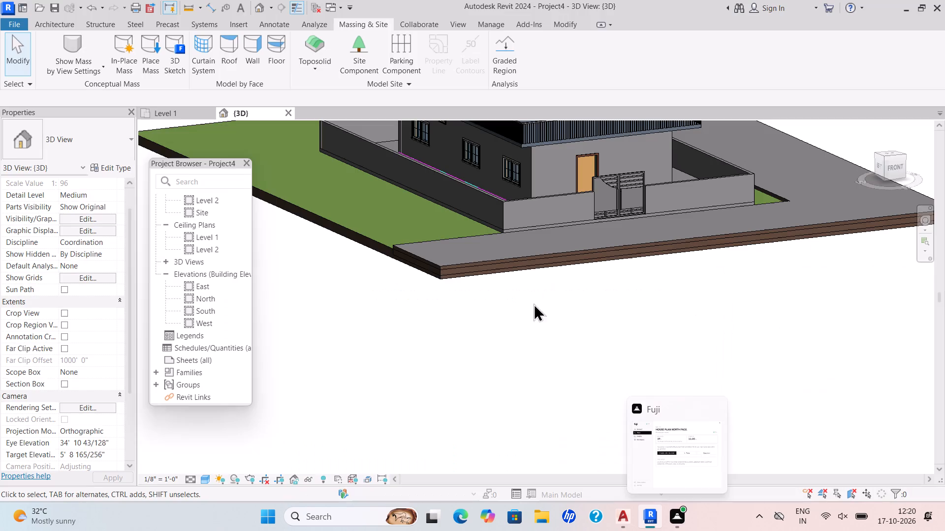
left_click(201, 481)
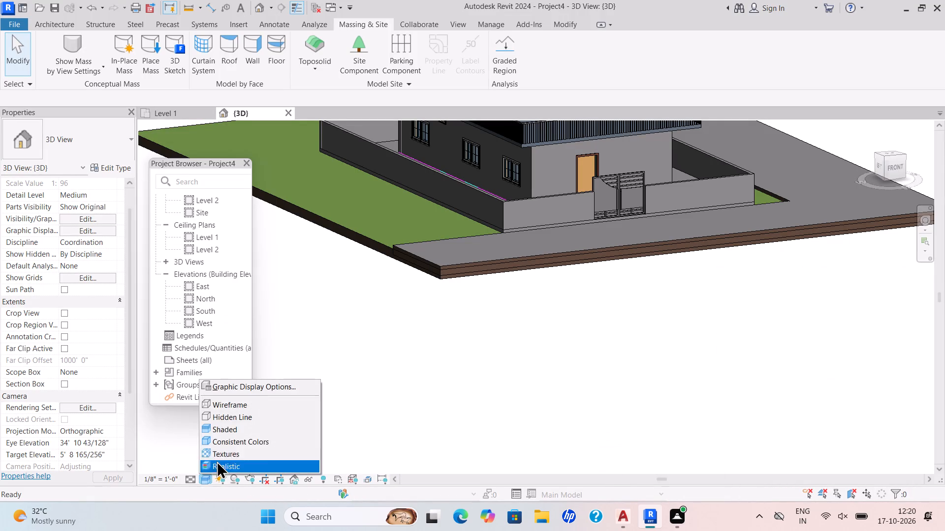
left_click(234, 461)
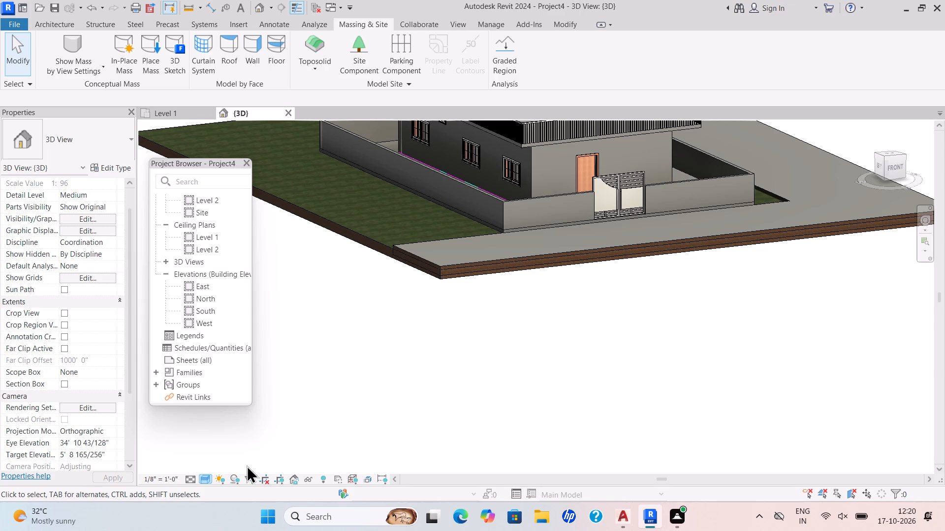
scroll(606, 530, "down", 3)
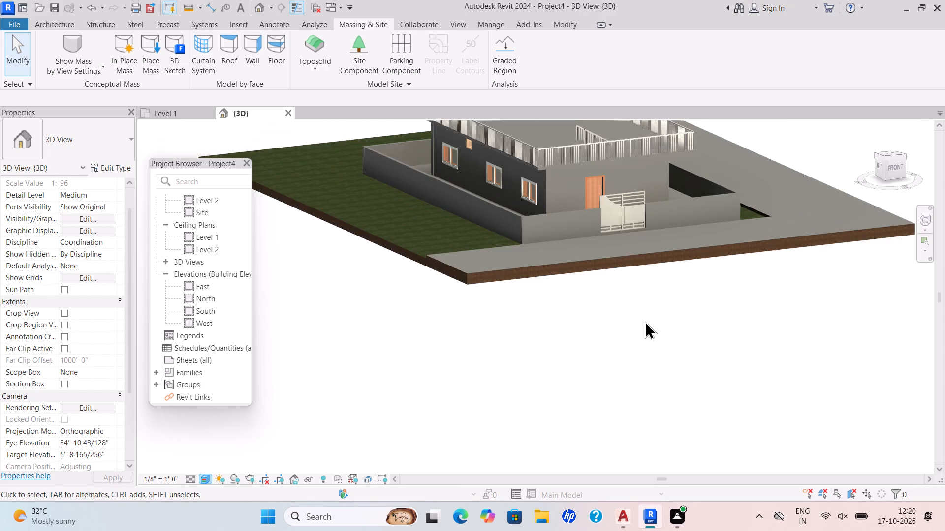
middle_click_drag(596, 335, 480, 387, "shift")
scroll(480, 387, "up", 1, "shift")
scroll(544, 345, "up", 3)
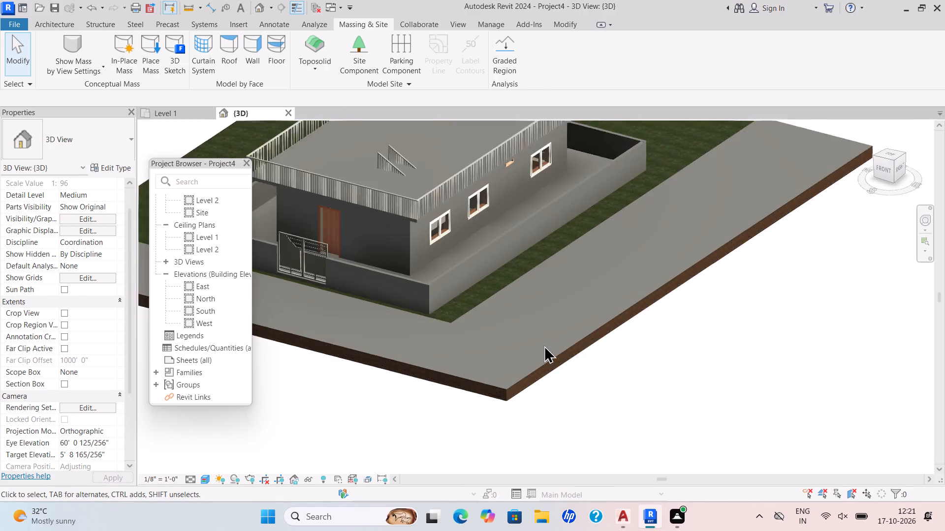
middle_click_drag(547, 344, 652, 345)
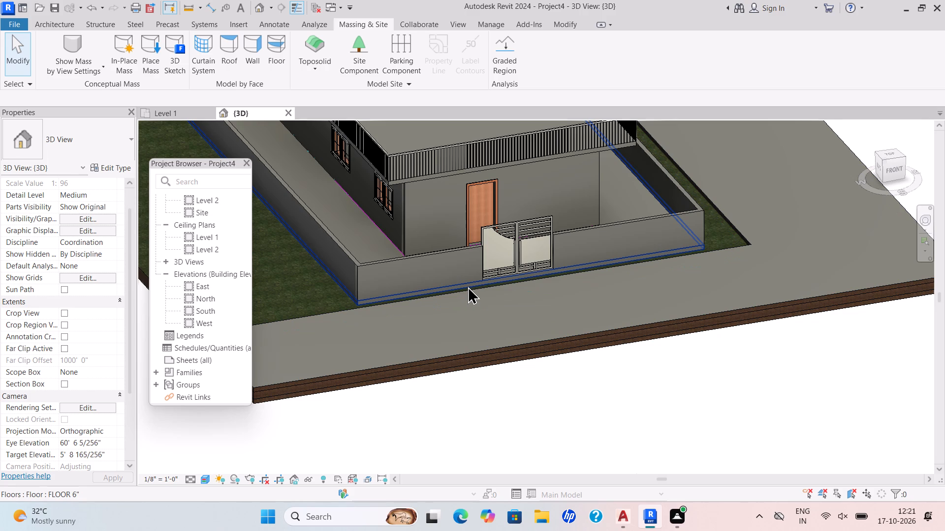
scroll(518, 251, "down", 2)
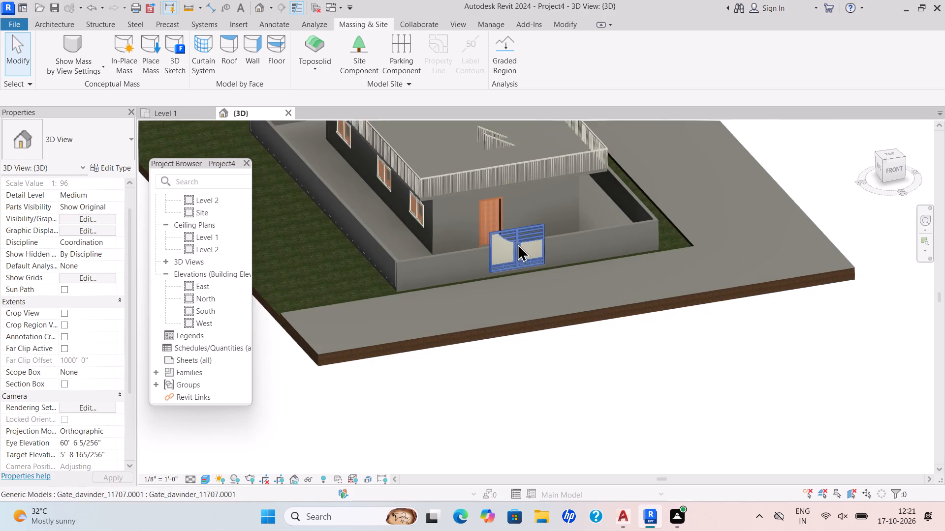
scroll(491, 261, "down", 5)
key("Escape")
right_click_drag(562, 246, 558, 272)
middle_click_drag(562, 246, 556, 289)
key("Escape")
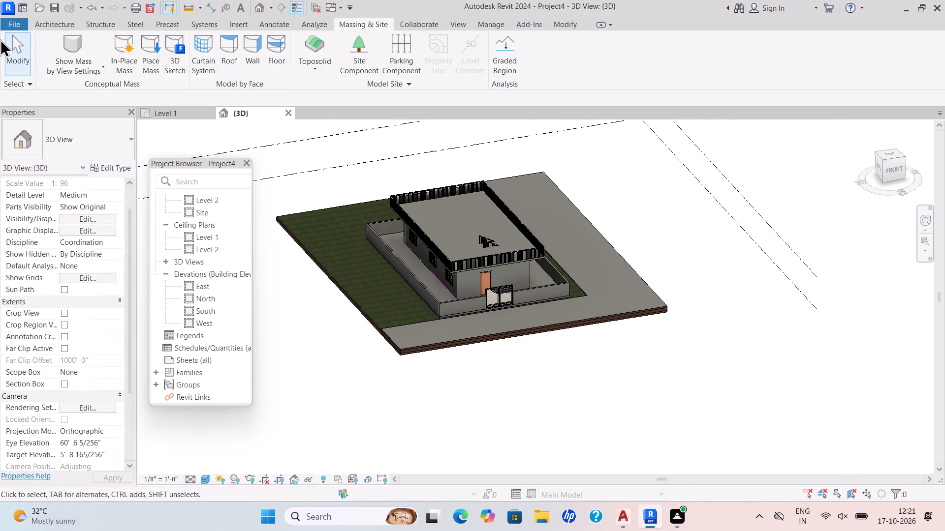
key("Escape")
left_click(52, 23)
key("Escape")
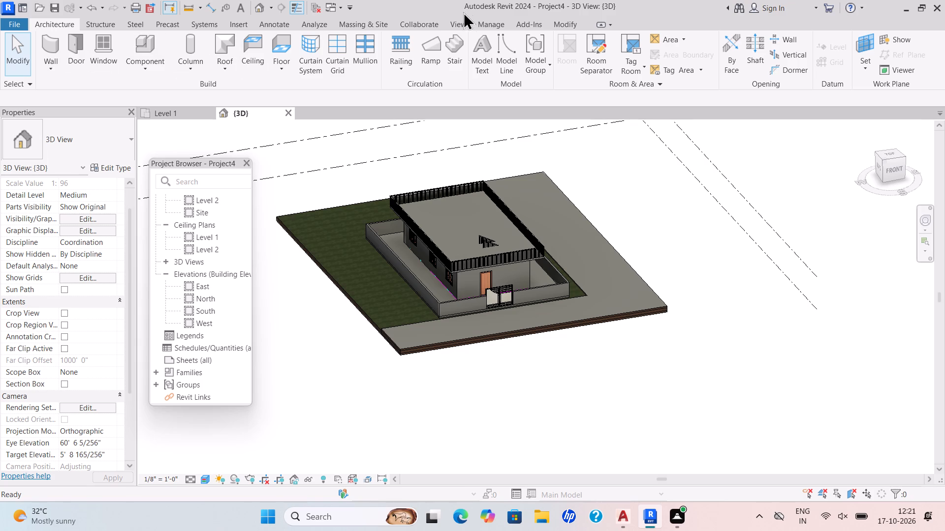
Paint the outer face of the house's front wall, around the door, with the Copper material.
left_click(564, 18)
left_click(561, 23)
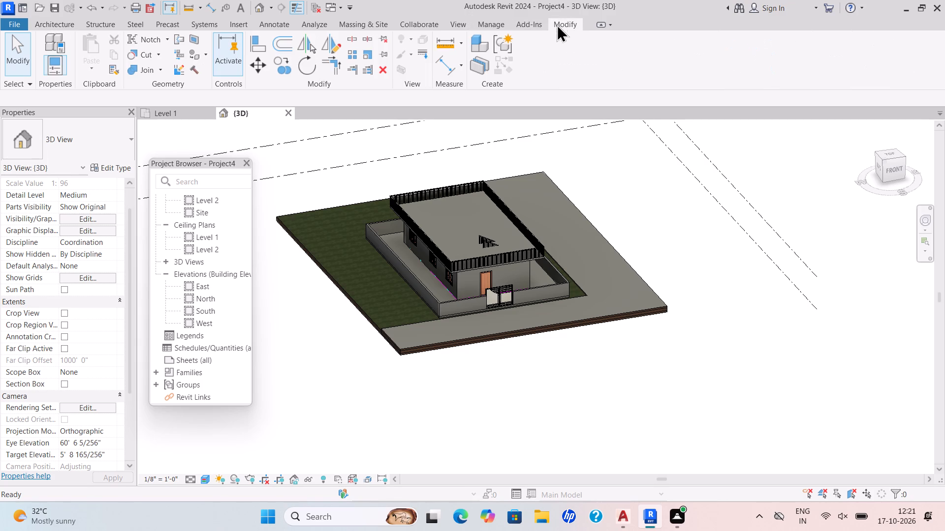
left_click(203, 49)
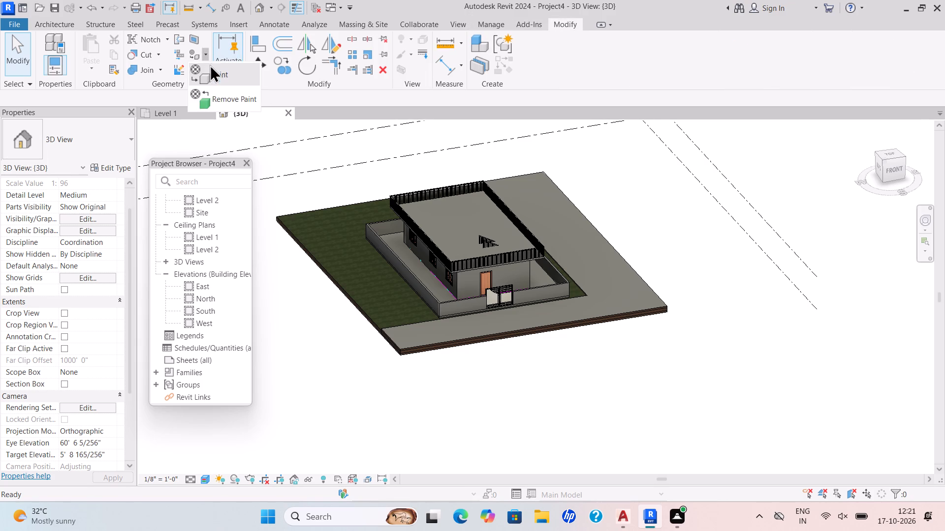
left_click(210, 68)
scroll(60, 175, "down", 6)
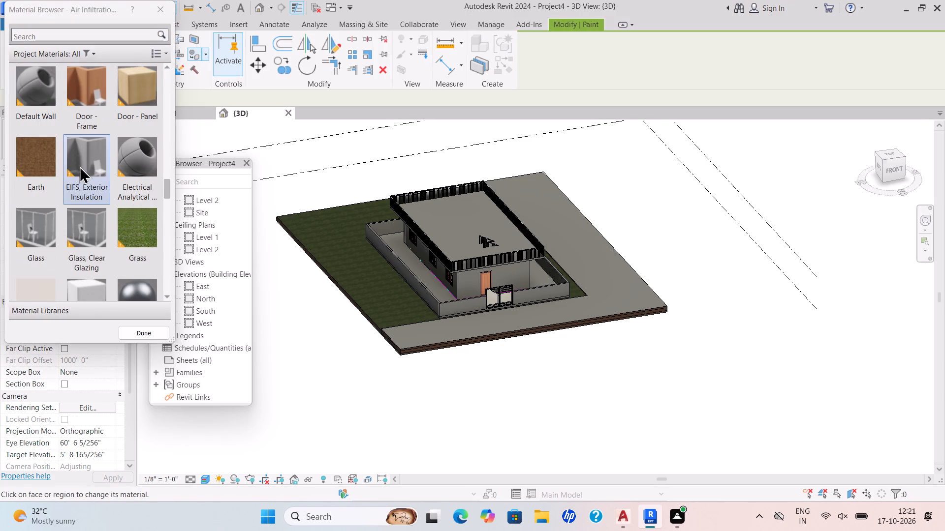
scroll(80, 167, "down", 4)
scroll(108, 206, "down", 5)
scroll(119, 213, "up", 6)
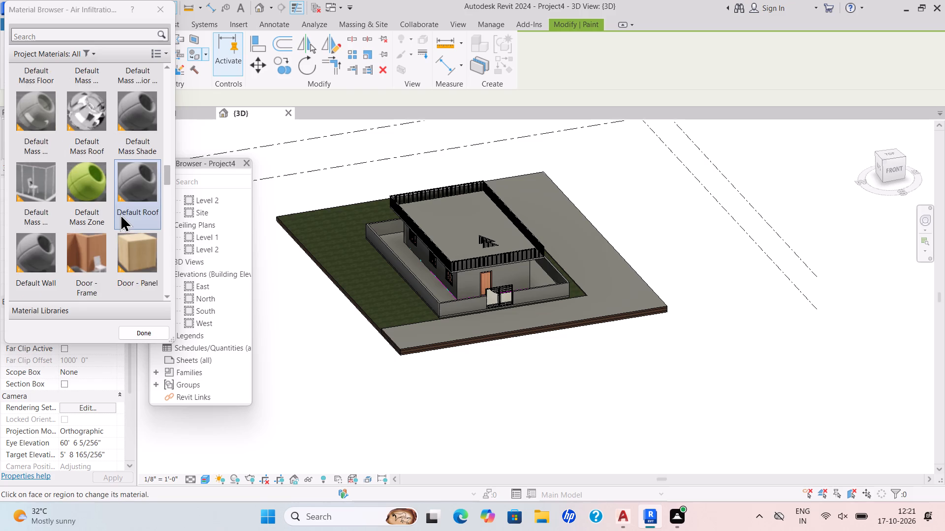
scroll(121, 215, "up", 2)
left_click(140, 264)
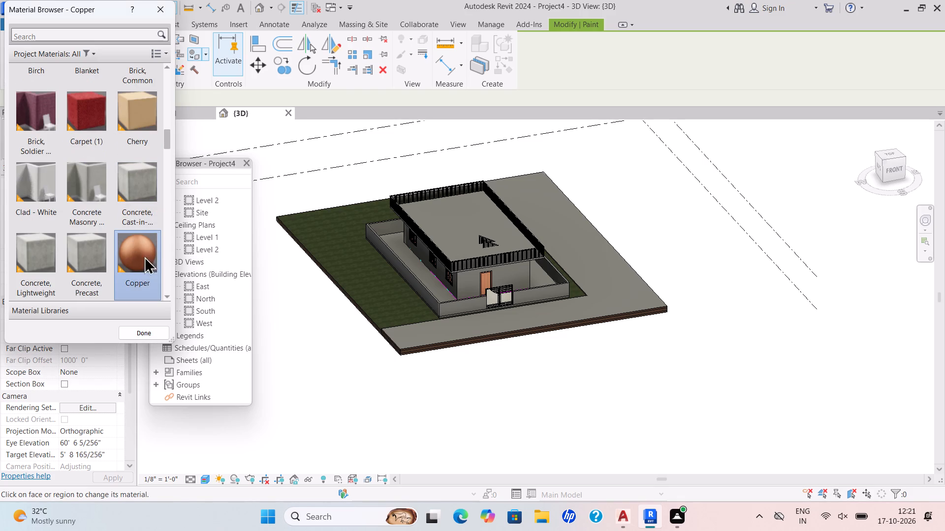
scroll(461, 273, "up", 3)
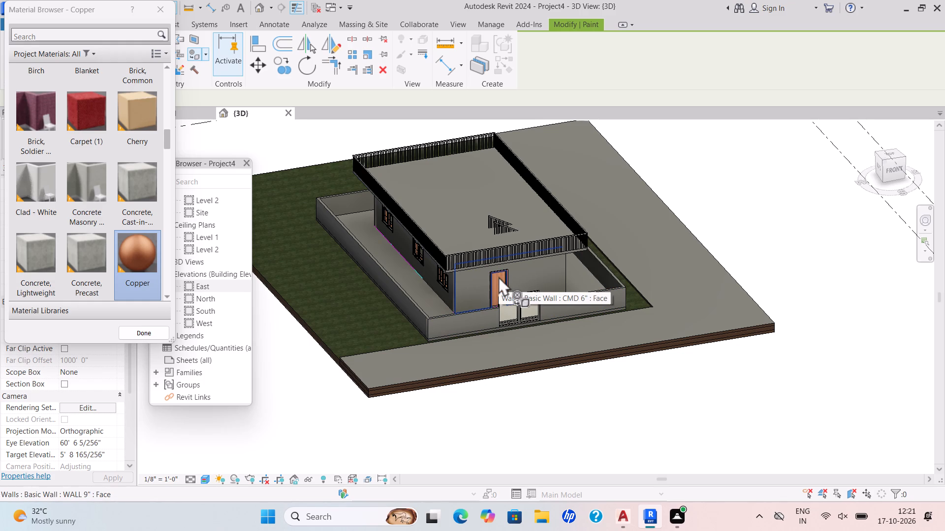
left_click(464, 287)
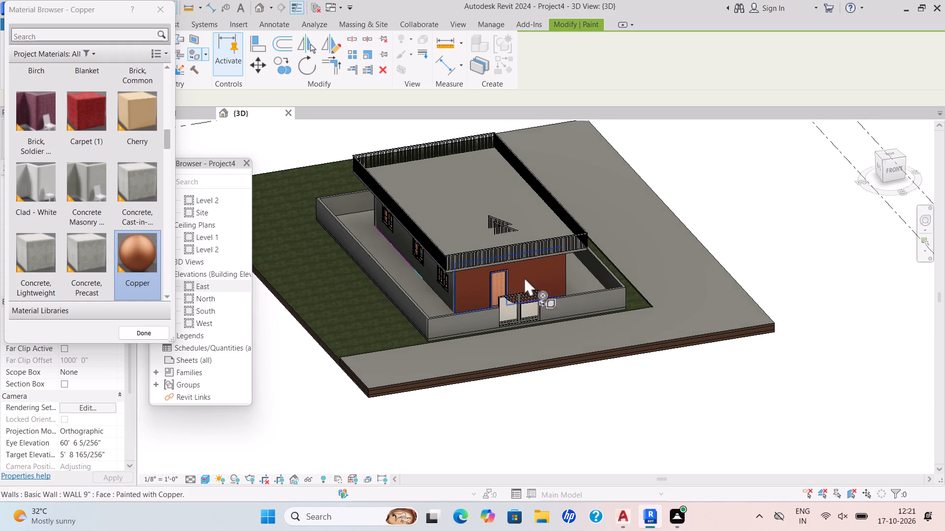
Paint the side face of the front door opening with Copper.
scroll(515, 295, "down", 3)
middle_click_drag(559, 302, 466, 313, "shift")
scroll(416, 277, "up", 6)
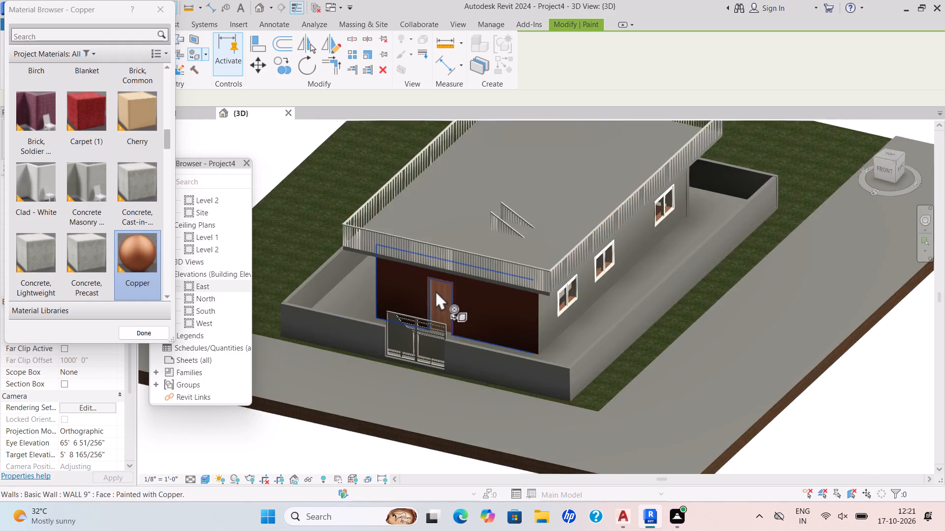
scroll(436, 291, "up", 17)
left_click(413, 284)
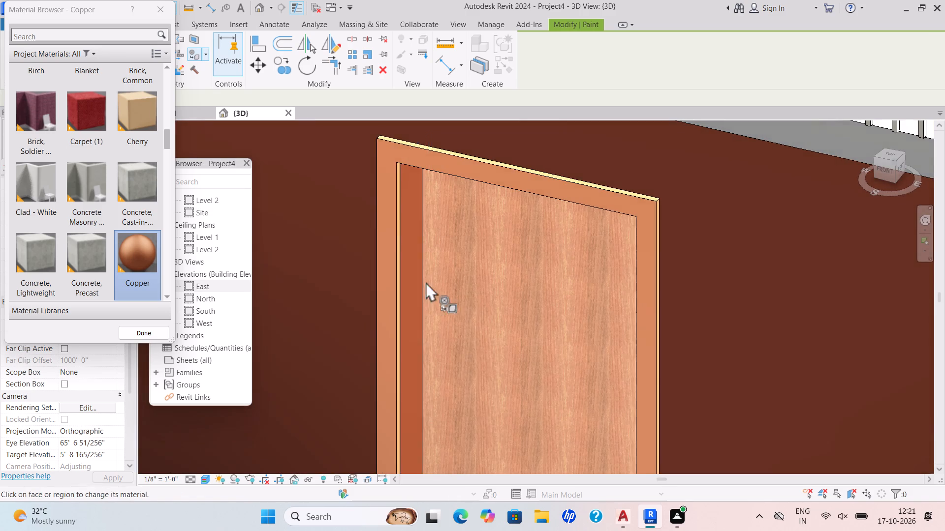
Paint the outer face of the house's east side wall, the one with windows, with Copper.
scroll(443, 280, "down", 6)
scroll(623, 300, "down", 1)
middle_click_drag(623, 301, 445, 312, "shift")
scroll(436, 324, "down", 2)
middle_click_drag(445, 329, 522, 327, "shift")
scroll(524, 327, "down", 1)
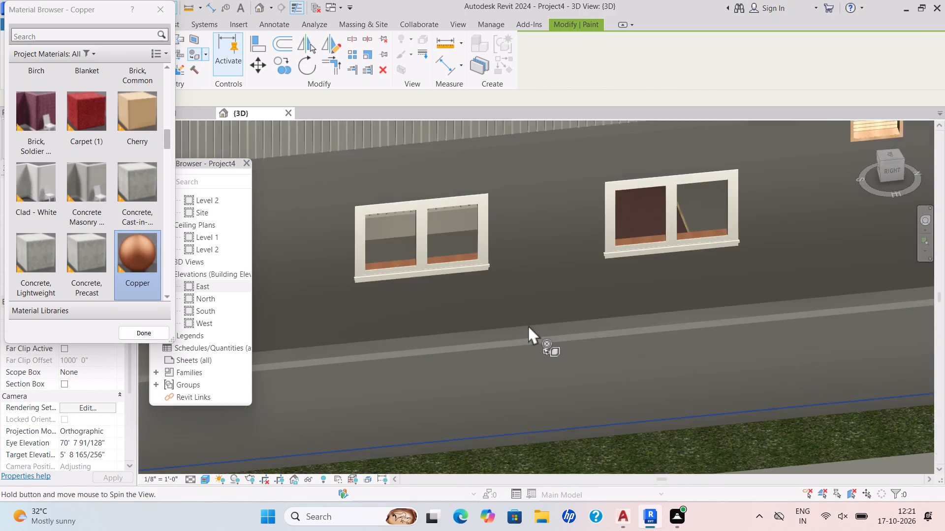
scroll(522, 323, "down", 3)
middle_click_drag(520, 323, 559, 228)
middle_click_drag(399, 307, 445, 310)
scroll(403, 308, "down", 1, "shift")
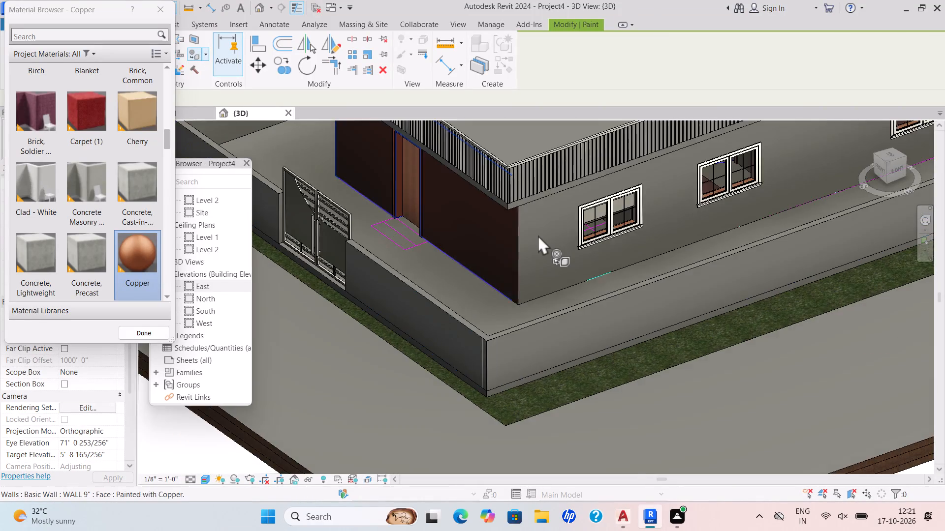
scroll(539, 234, "up", 4)
left_click(539, 234)
Paint the outer face of the house's windowless rear wall with Copper.
scroll(540, 248, "down", 6)
middle_click_drag(601, 249, 392, 299, "shift")
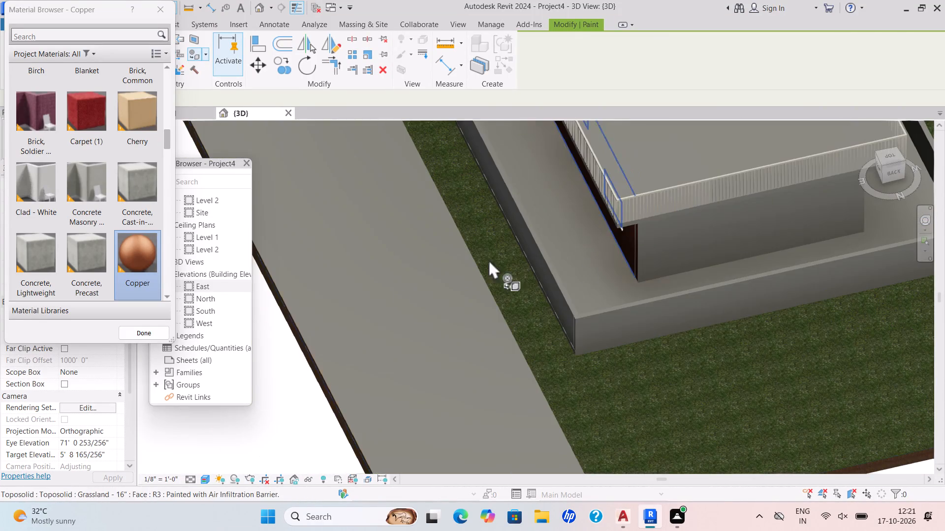
scroll(659, 232, "up", 5)
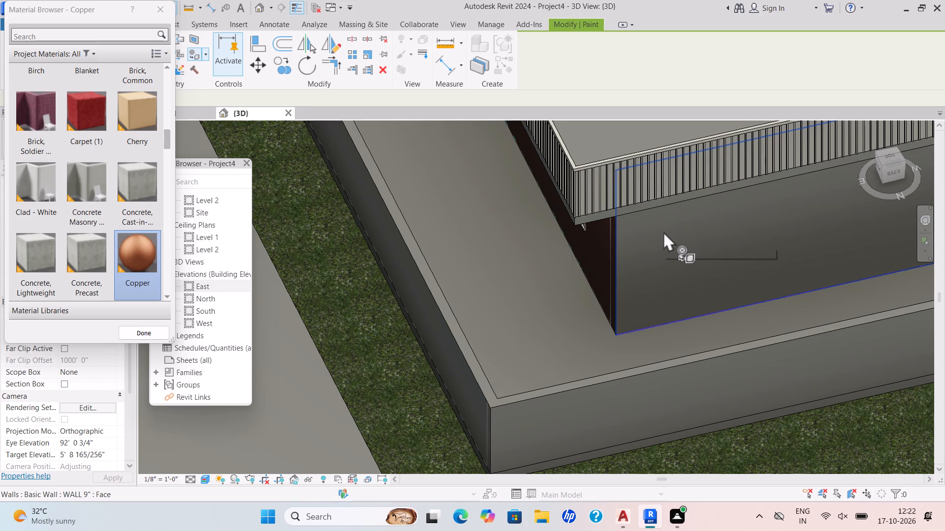
left_click(663, 232)
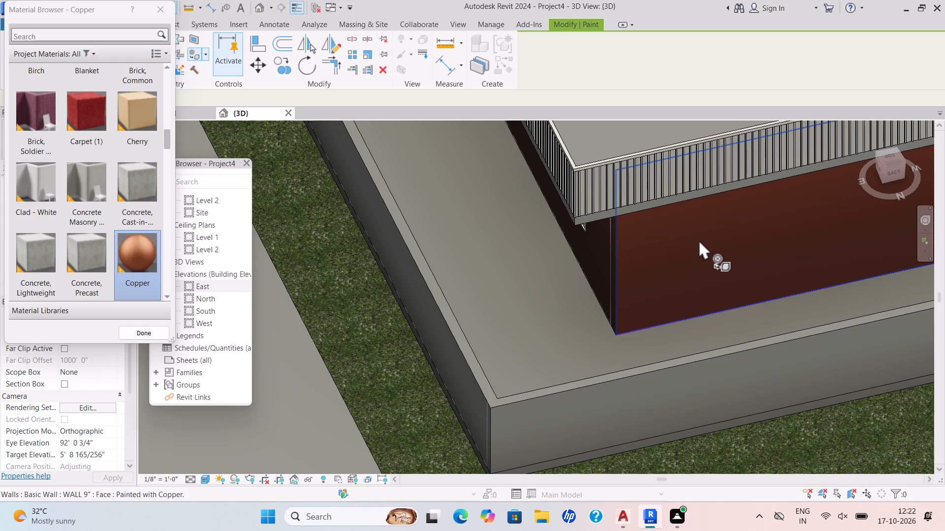
Paint the outer face of the house's west side wall, the one with windows, with Copper.
scroll(728, 136, "down", 3)
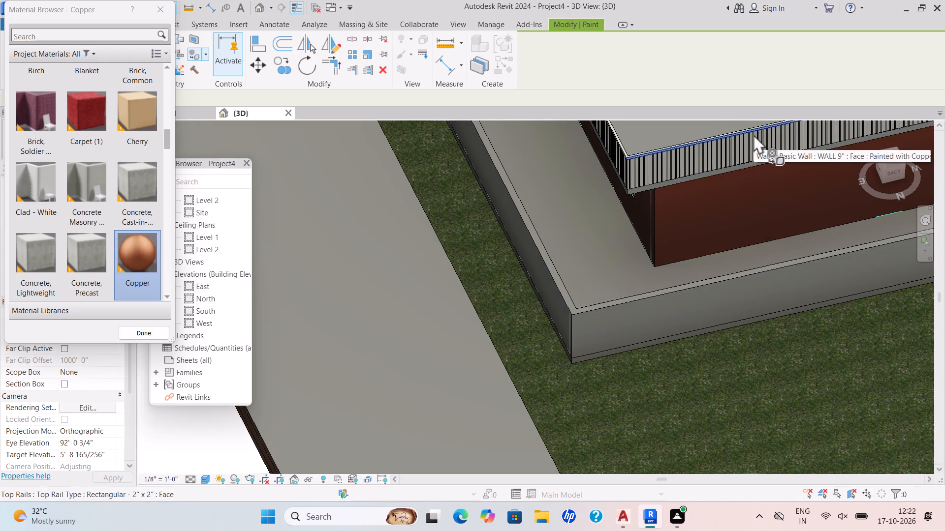
scroll(803, 179, "down", 4)
scroll(796, 317, "down", 1)
middle_click_drag(796, 317, 713, 320, "shift")
middle_click_drag(787, 278, 701, 282)
scroll(699, 222, "up", 4)
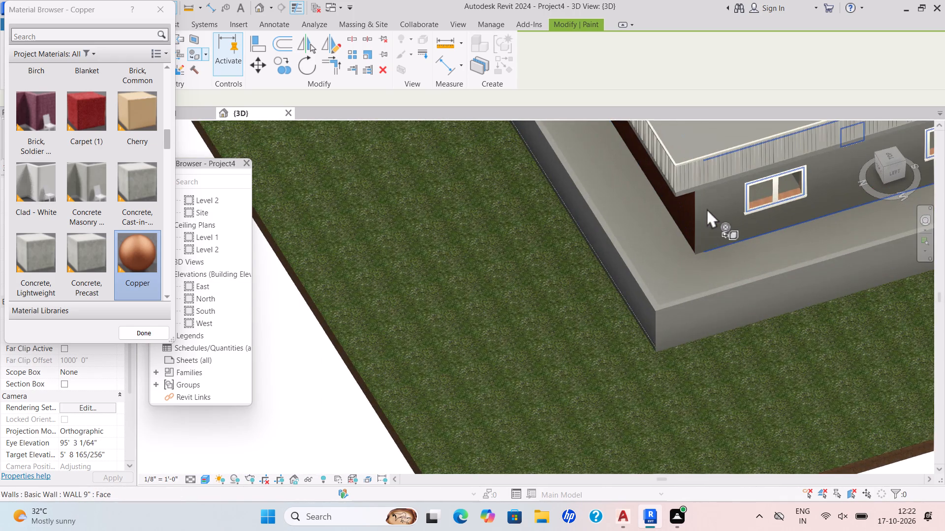
left_click(707, 208)
Examine the painted walls, the front door and the gate from several angles and up close.
scroll(781, 219, "down", 1)
middle_click_drag(781, 224, 601, 271, "shift")
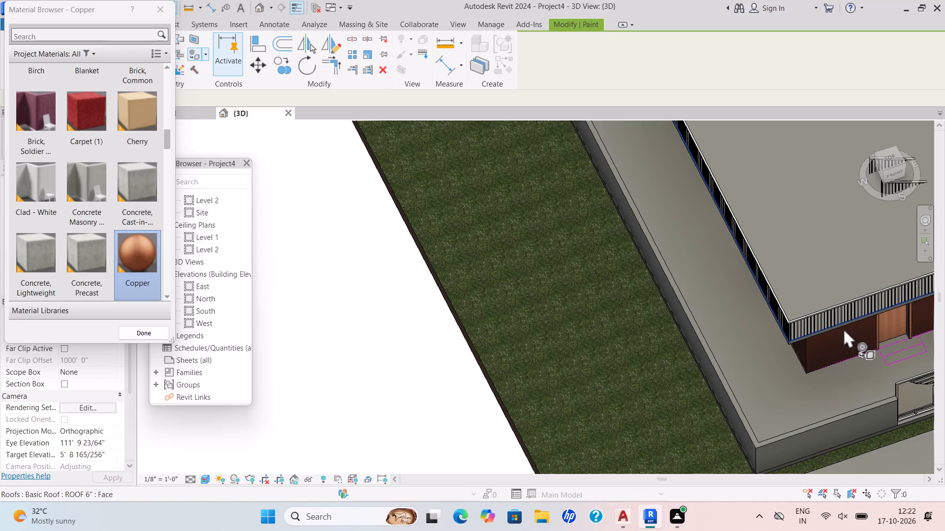
middle_click_drag(844, 328, 769, 305, "shift")
middle_click_drag(766, 301, 758, 235)
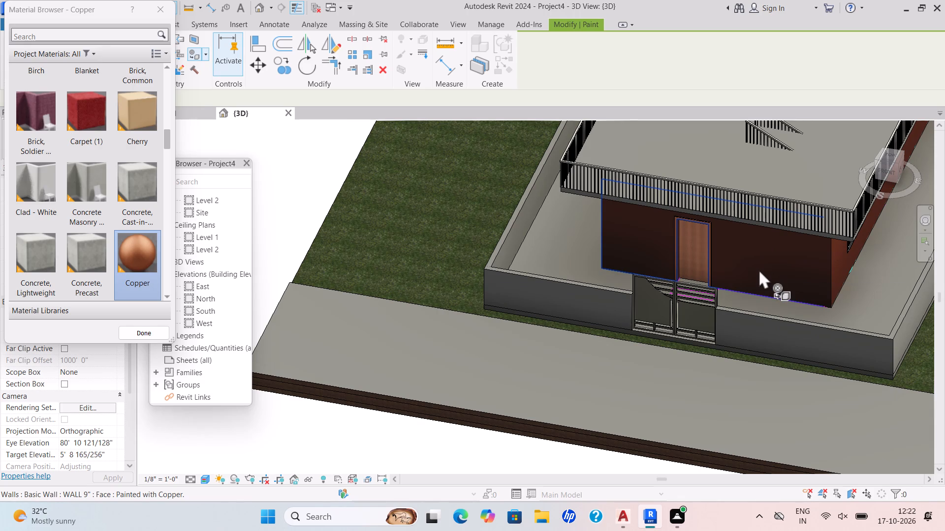
scroll(758, 269, "up", 4)
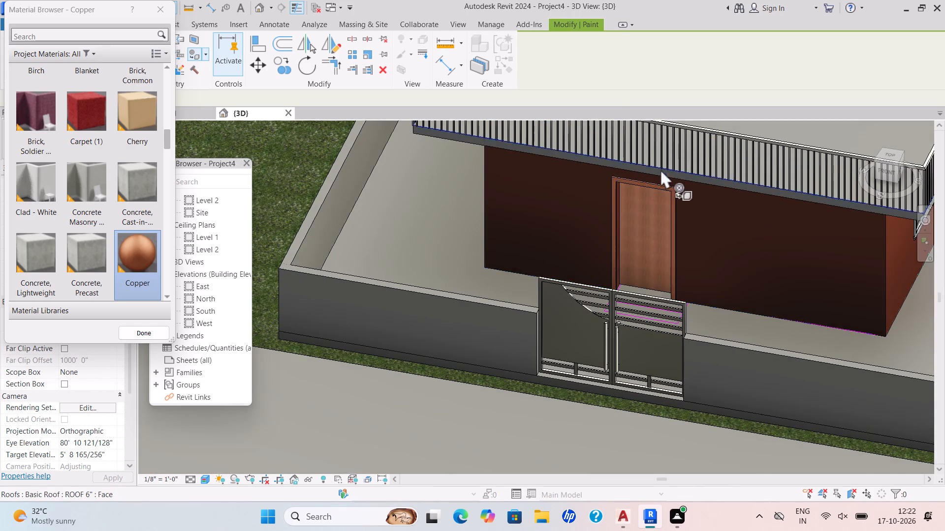
scroll(649, 204, "up", 4)
scroll(608, 232, "up", 4)
scroll(606, 279, "down", 1)
middle_click_drag(607, 279, 607, 281, "shift")
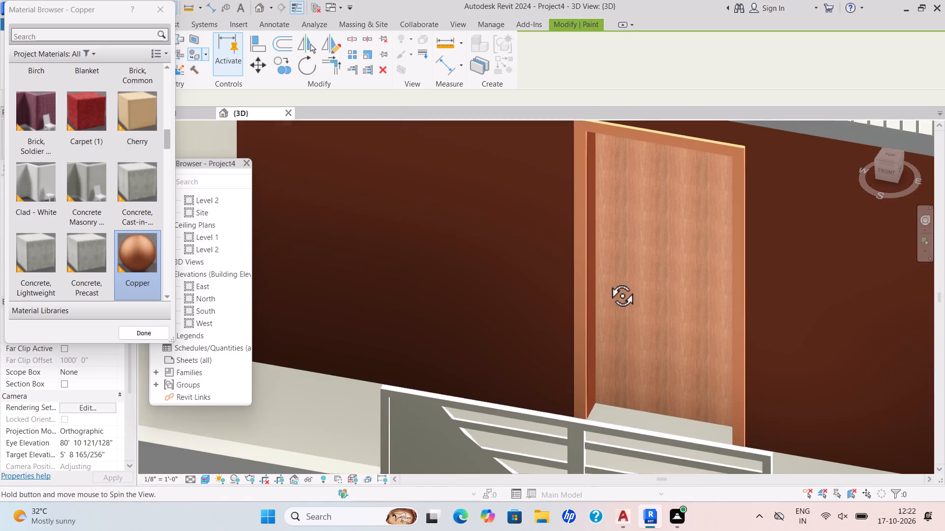
middle_click_drag(607, 281, 644, 273, "shift")
scroll(650, 256, "down", 3)
middle_click_drag(650, 254, 485, 233)
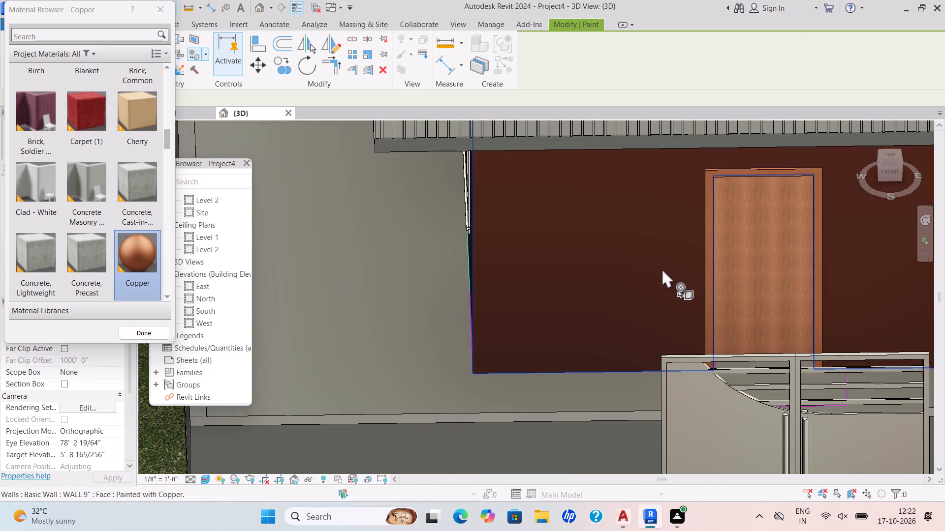
middle_click_drag(662, 268, 623, 267, "shift")
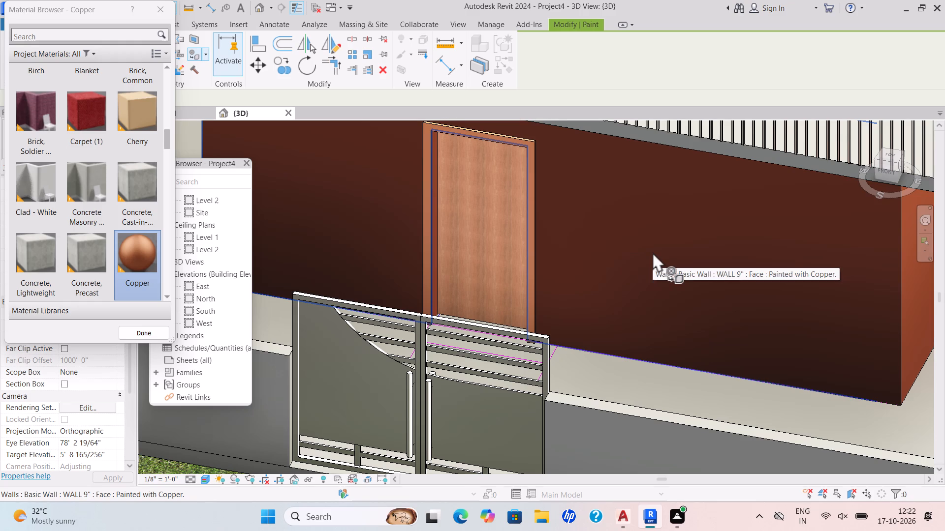
scroll(651, 263, "down", 3)
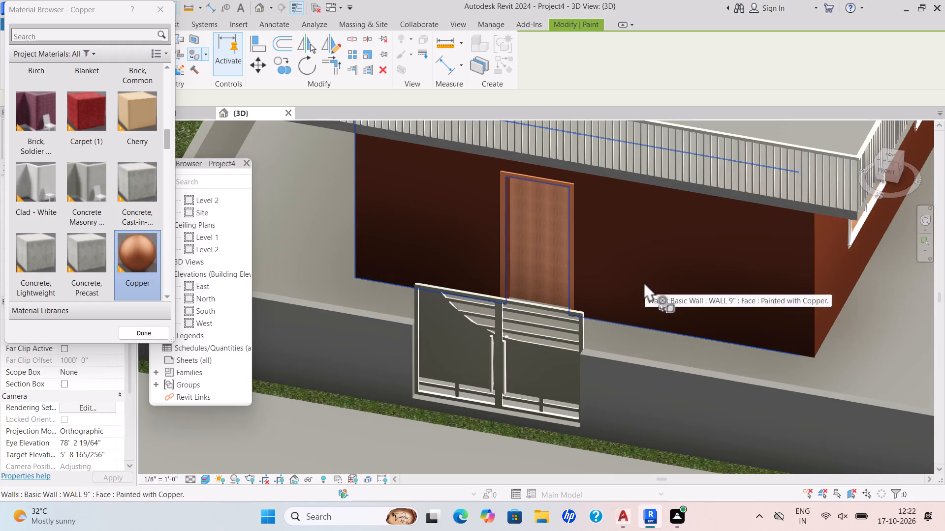
Paint the floor slab around the house and the top face of the roof with Wood - Stained.
scroll(115, 178, "down", 8)
left_click(13, 255)
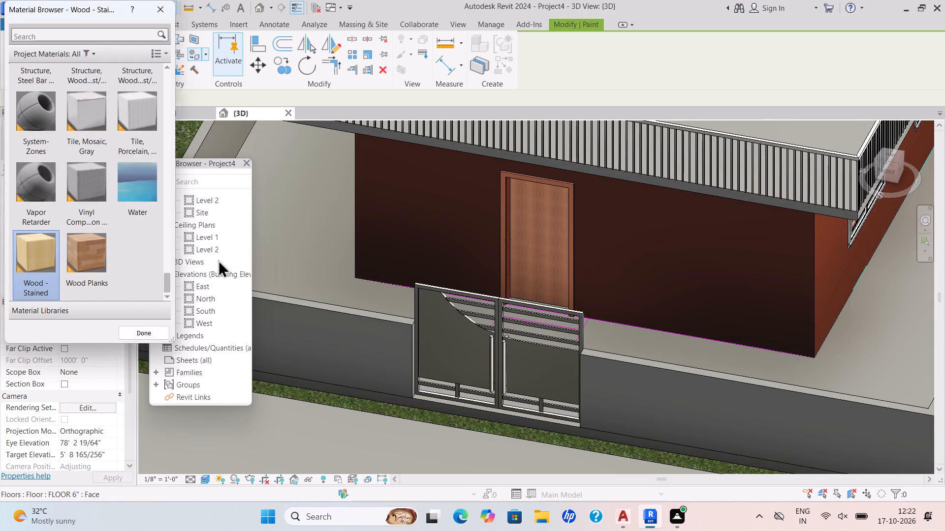
left_click(310, 265)
scroll(531, 254, "down", 2)
middle_click_drag(530, 258, 459, 354)
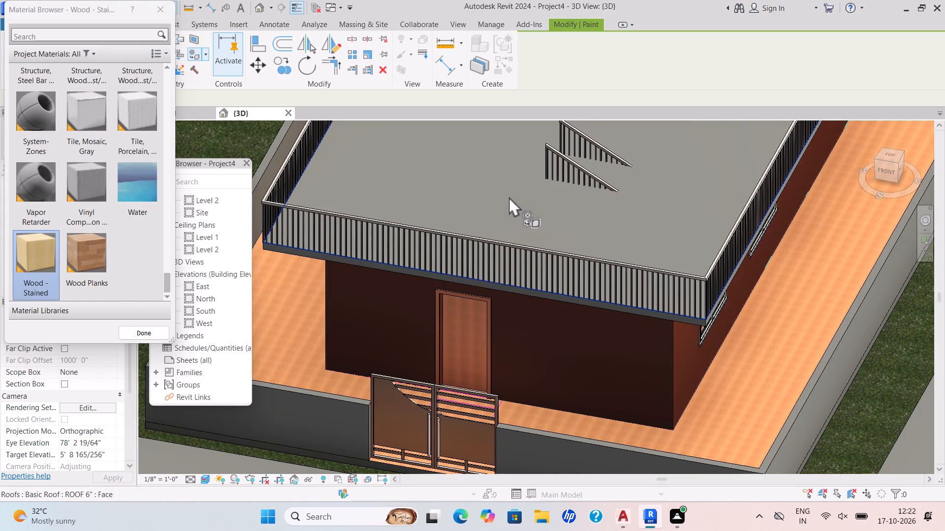
left_click(509, 197)
Paint the outer faces of the front boundary wall on both sides of the gate with Clad - White.
scroll(560, 247, "down", 3)
scroll(87, 180, "up", 3)
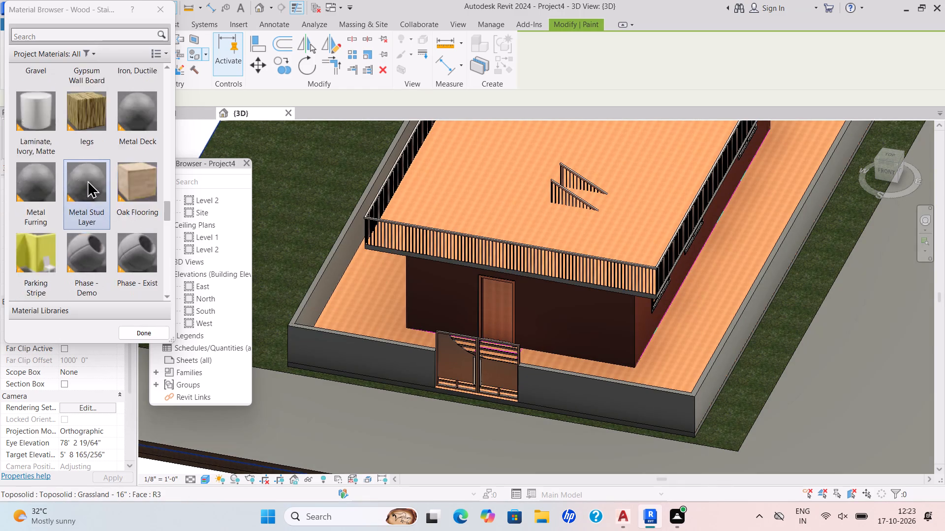
scroll(87, 180, "up", 6)
scroll(90, 180, "down", 2)
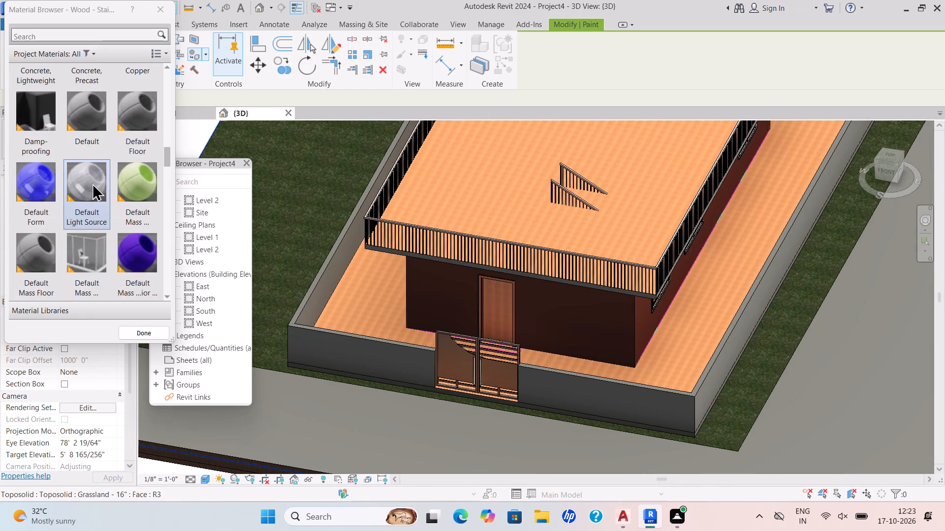
scroll(92, 183, "up", 1)
left_click(57, 204)
left_click(371, 357)
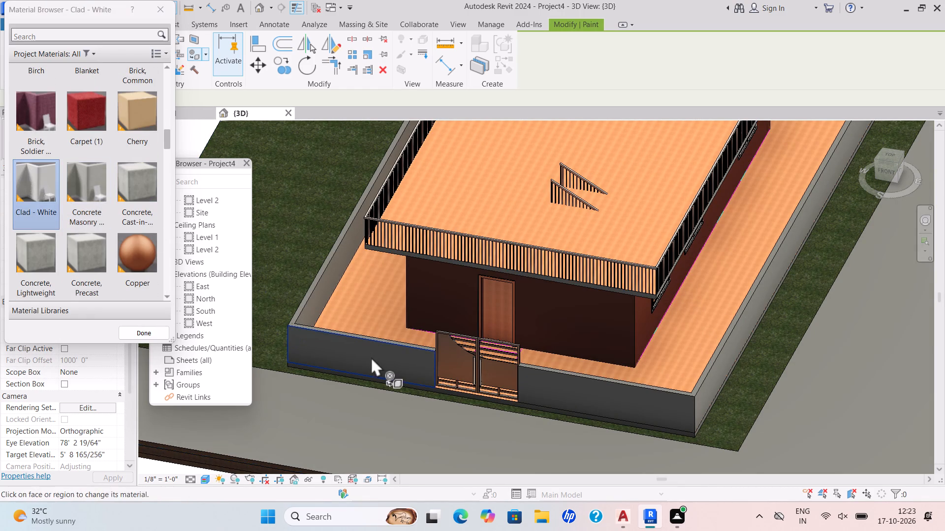
left_click(535, 381)
Paint the outer faces of the east, rear and west boundary walls with Clad - White.
middle_click_drag(688, 394, 684, 394, "shift")
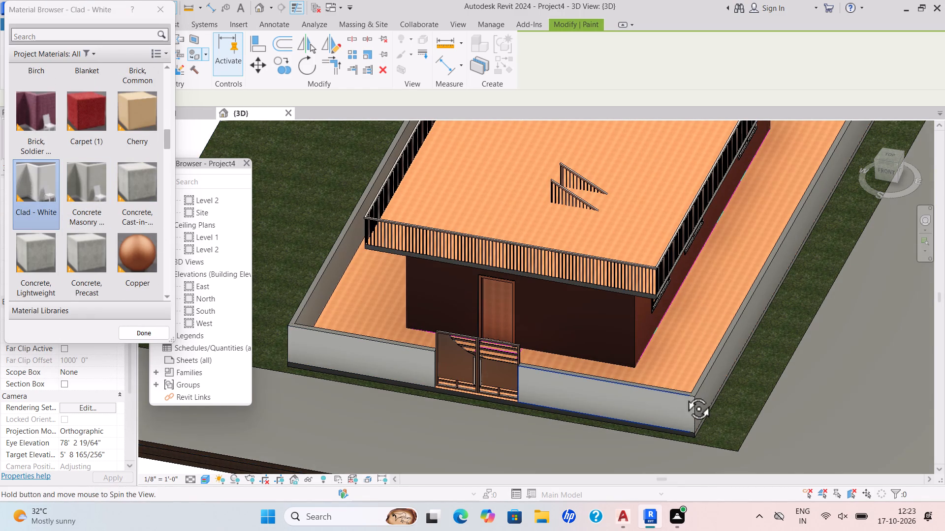
middle_click_drag(684, 394, 609, 381, "shift")
left_click(478, 333)
scroll(698, 302, "down", 1, "shift")
middle_click_drag(698, 302, 508, 312, "shift")
left_click(612, 324)
middle_click_drag(721, 315, 559, 340, "shift")
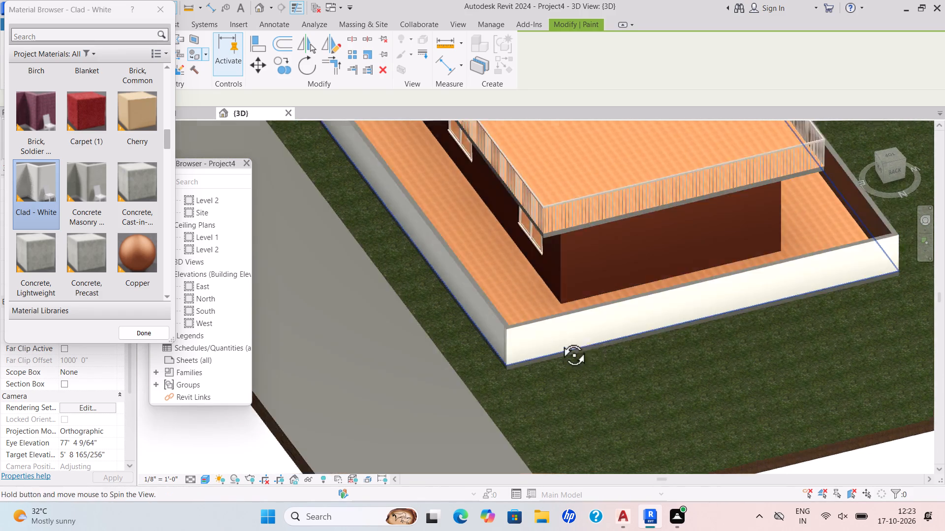
middle_click_drag(559, 340, 545, 340, "shift")
left_click(619, 326)
scroll(619, 333, "down", 1)
middle_click_drag(617, 335, 486, 348)
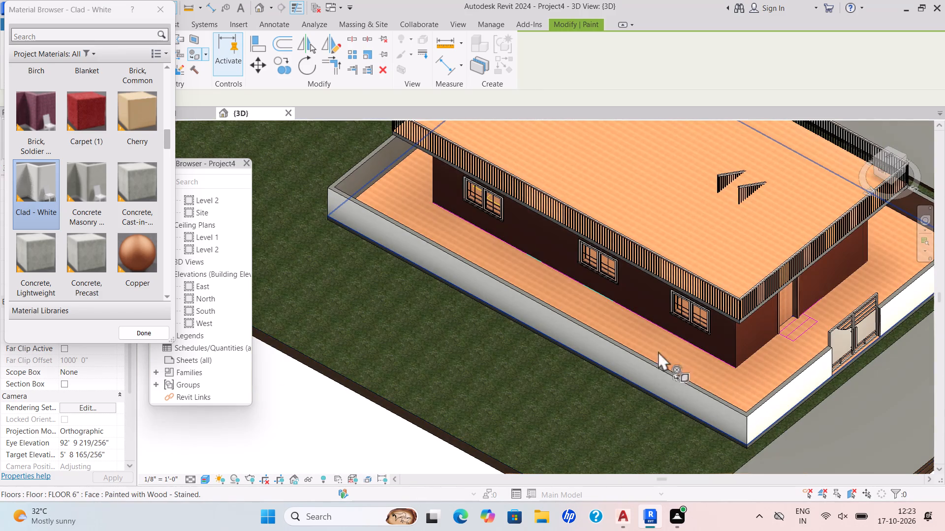
middle_click(712, 362, "shift")
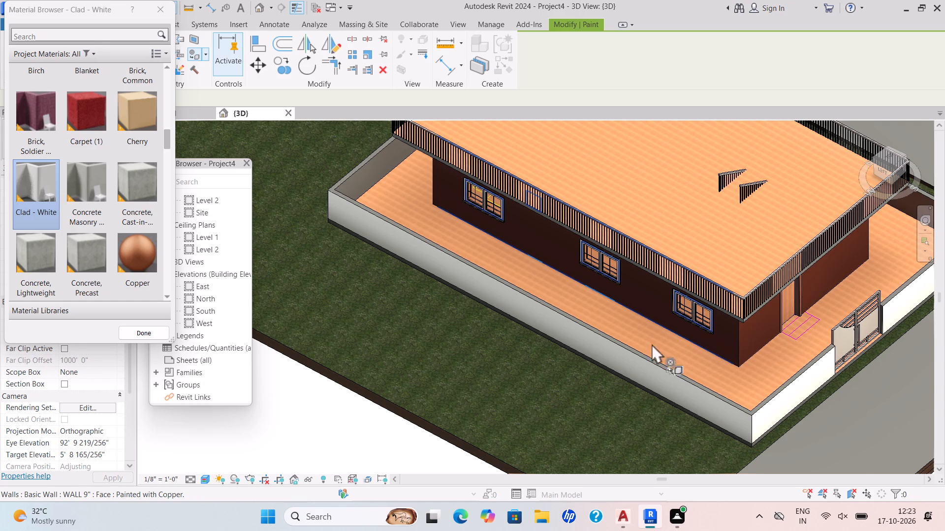
Paint the inner face of the east boundary wall with Clad - White.
scroll(716, 228, "down", 3)
middle_click_drag(727, 264, 698, 266, "shift")
scroll(914, 255, "up", 4)
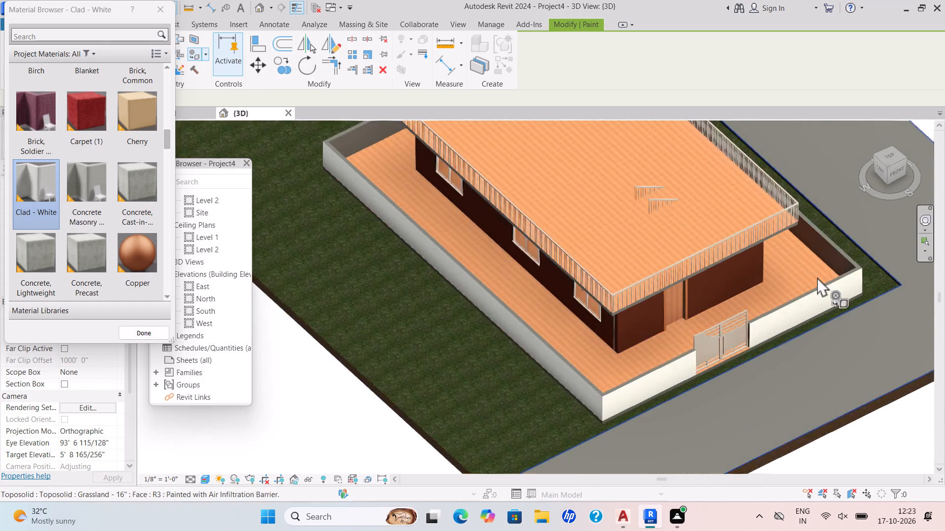
scroll(813, 269, "up", 4)
left_click(816, 236)
scroll(753, 297, "down", 1)
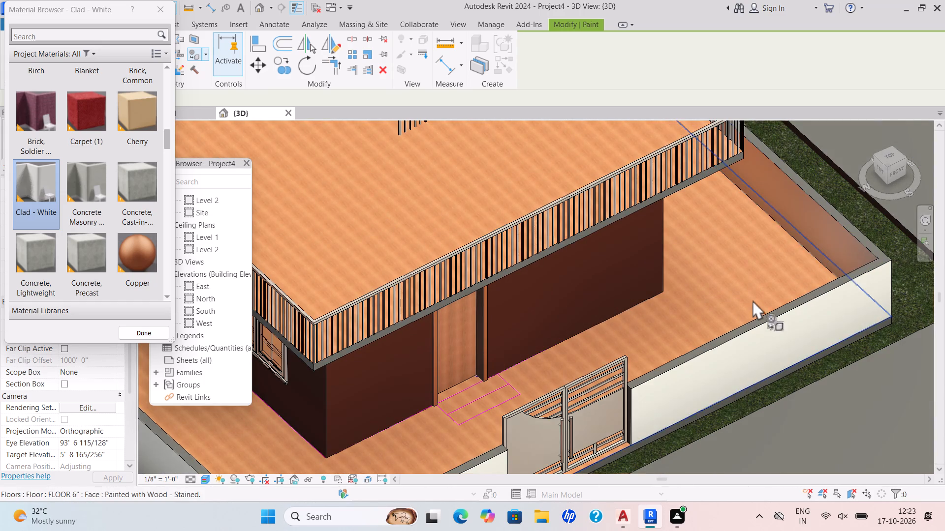
Paint the inner faces of the front boundary wall on both sides of the gate with Clad - White.
middle_click_drag(753, 302, 833, 290, "shift")
middle_click_drag(790, 283, 846, 235, "shift")
middle_click_drag(808, 213, 565, 366)
middle_click_drag(645, 255, 660, 235, "shift")
middle_click_drag(577, 262, 546, 356)
scroll(570, 231, "up", 3)
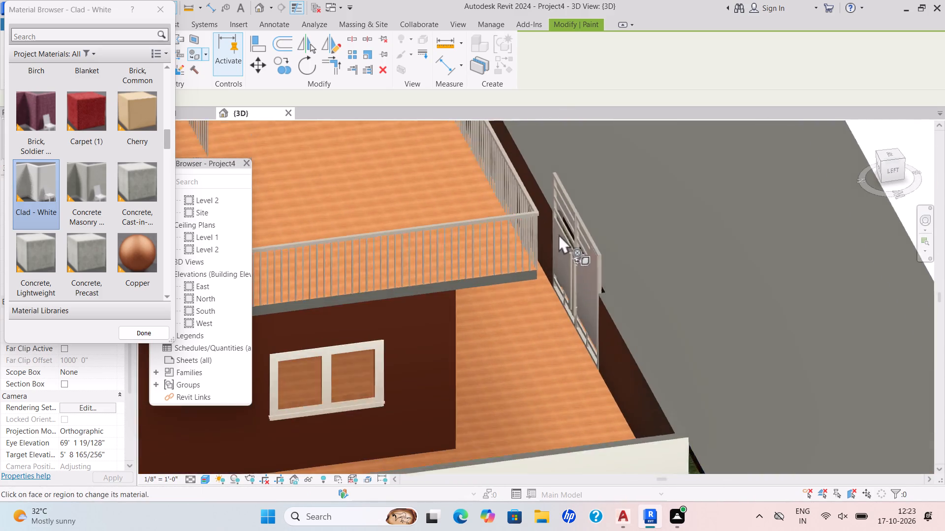
scroll(559, 234, "up", 4)
left_click(544, 238)
scroll(571, 279, "down", 4)
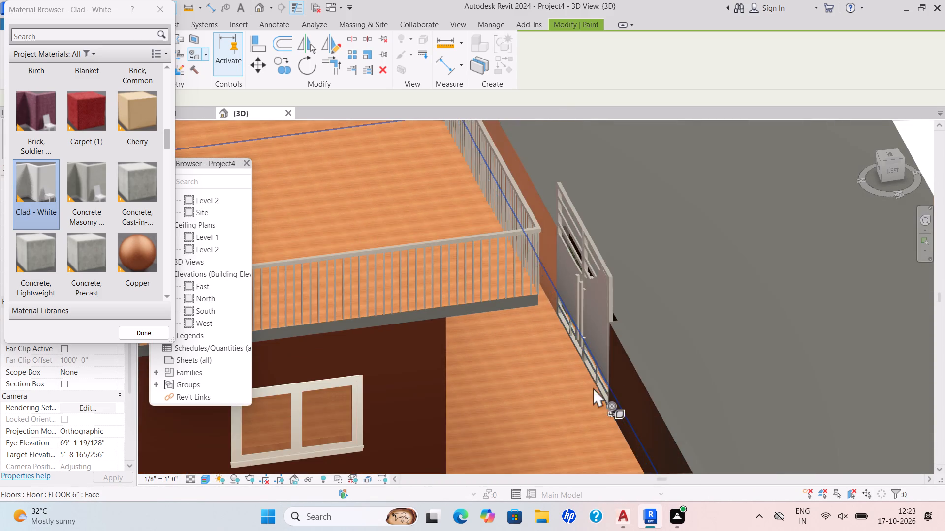
middle_click_drag(602, 400, 662, 366, "shift")
left_click(609, 276)
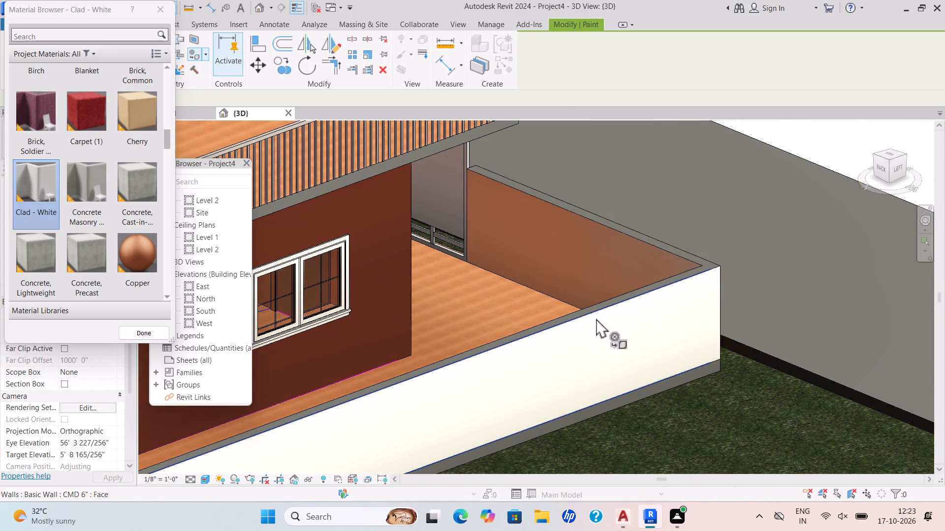
Paint the inner faces of the west and rear boundary walls with Clad - White.
middle_click_drag(596, 322, 721, 309, "shift")
scroll(654, 320, "down", 3)
middle_click_drag(653, 321, 683, 308)
scroll(642, 335, "down", 1)
middle_click_drag(641, 336, 677, 304)
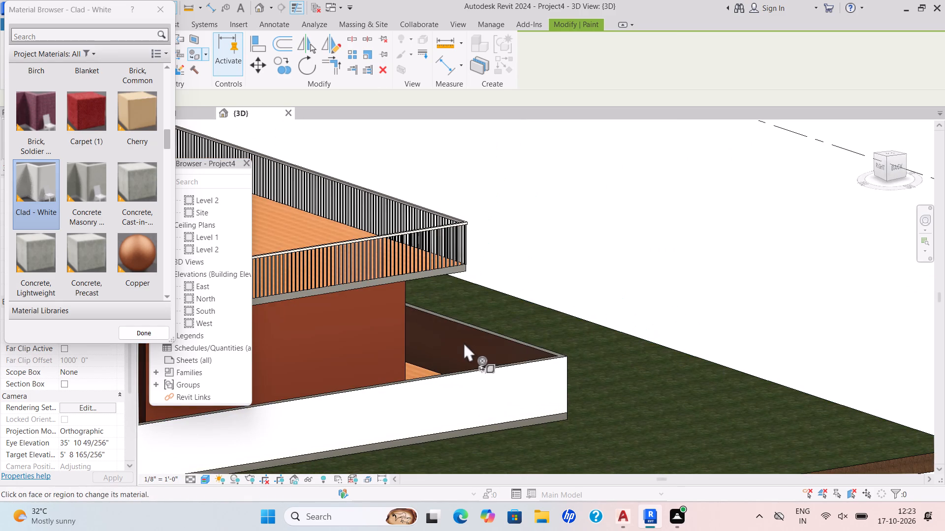
left_click(463, 342)
scroll(494, 353, "down", 2)
middle_click_drag(498, 357, 616, 358)
left_click(472, 351)
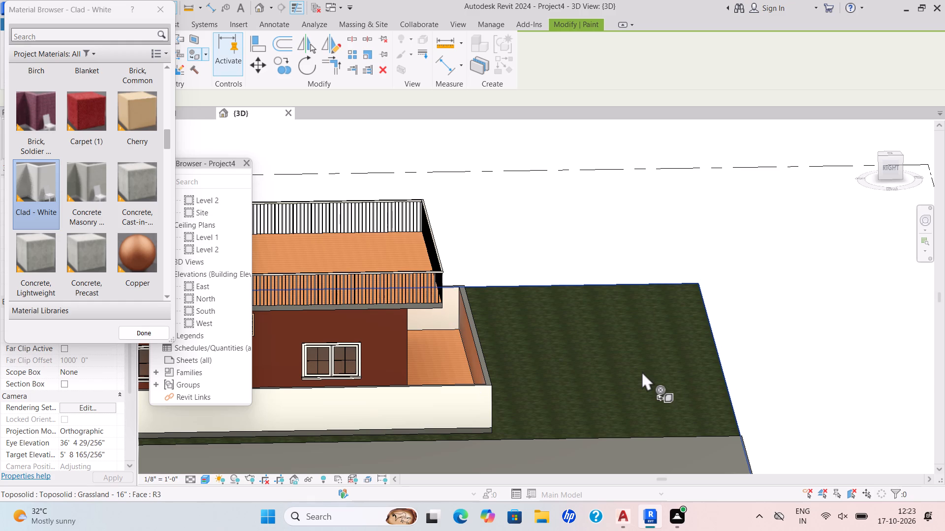
Look through the project materials and choose Parking Stripe as the paint material.
scroll(151, 154, "down", 3)
scroll(129, 193, "down", 2)
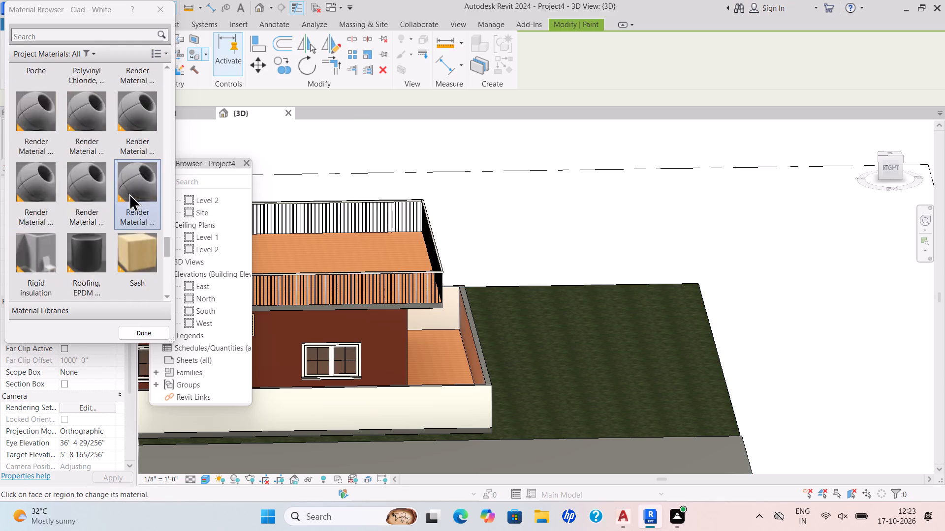
scroll(129, 193, "down", 2)
scroll(129, 193, "up", 14)
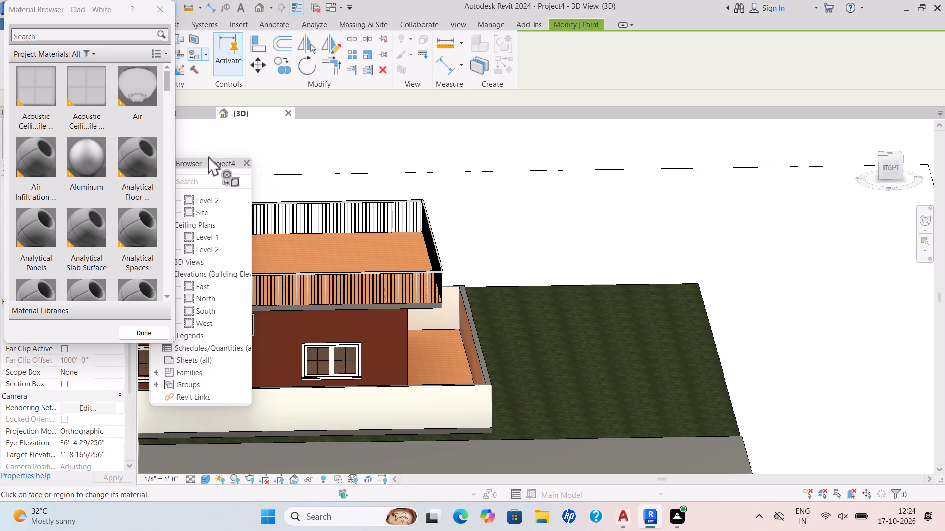
scroll(147, 215, "down", 6)
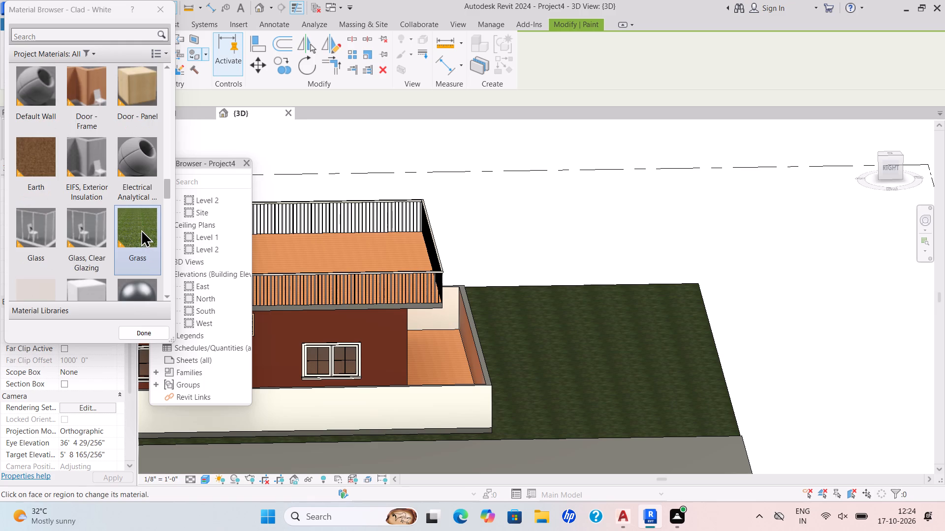
scroll(141, 229, "up", 3)
scroll(142, 224, "down", 1)
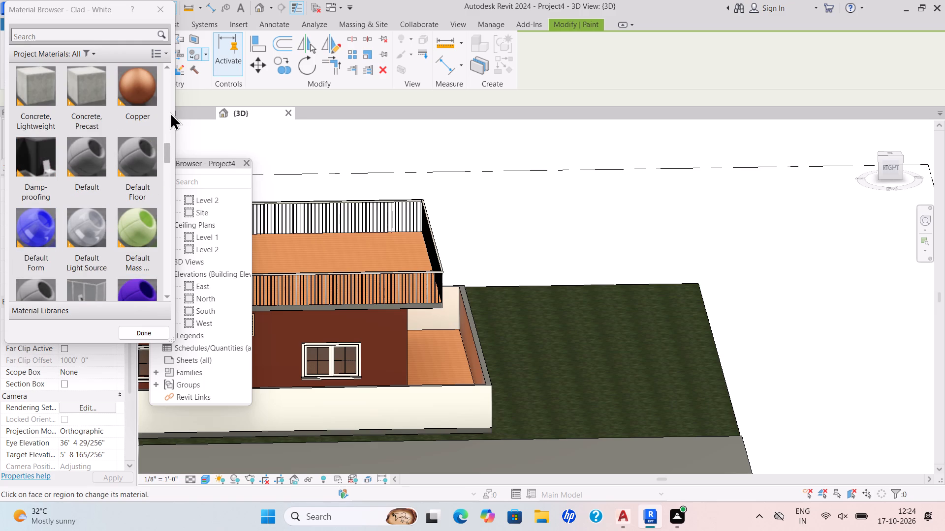
scroll(106, 177, "down", 11)
scroll(106, 182, "up", 3)
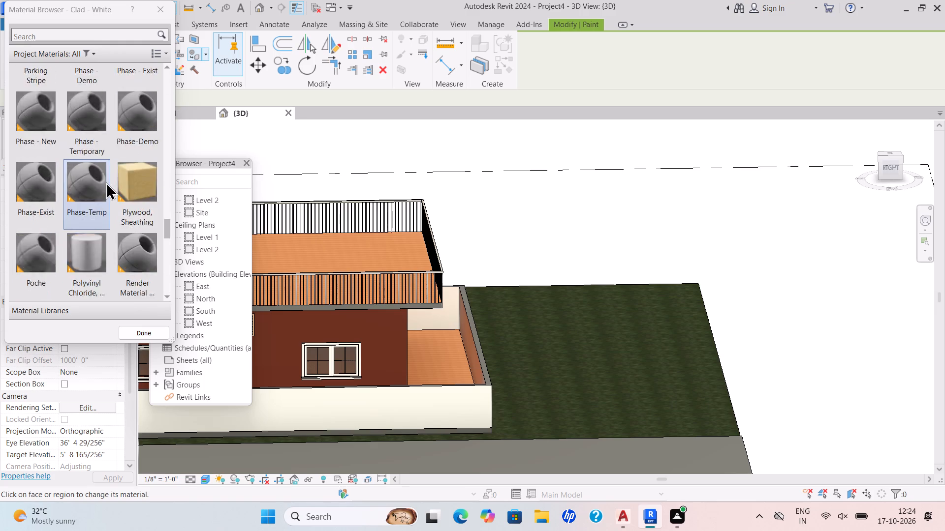
scroll(106, 182, "up", 2)
scroll(106, 182, "down", 2)
scroll(105, 186, "up", 1)
left_click(47, 246)
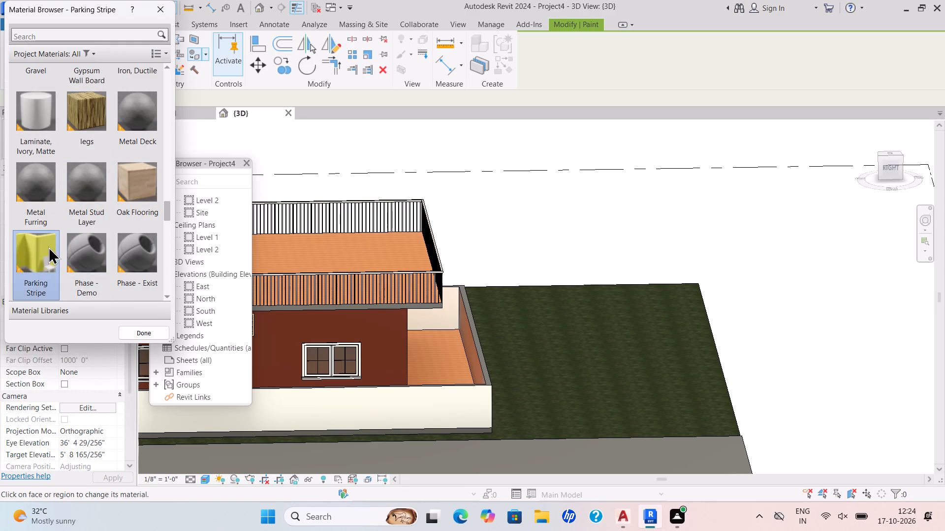
middle_click_drag(314, 342, 440, 293, "shift")
scroll(411, 314, "down", 1)
middle_click_drag(415, 322, 502, 340)
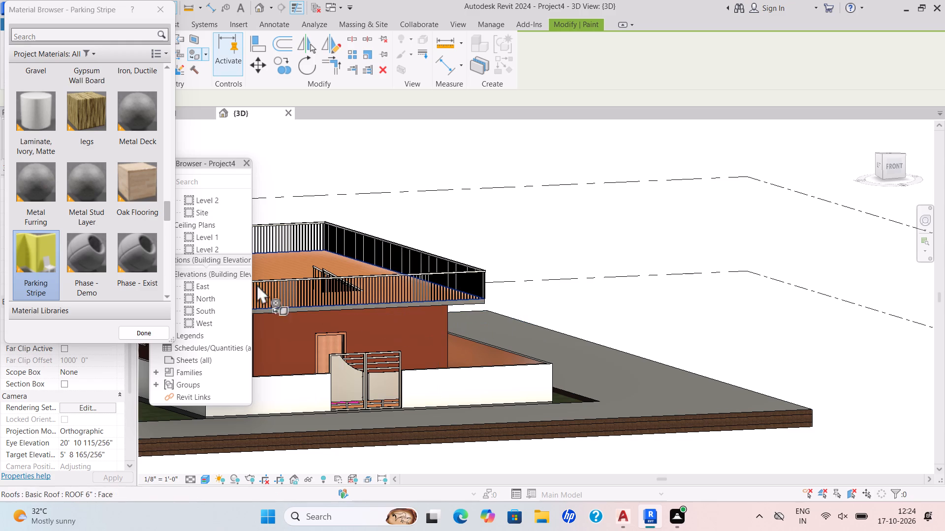
scroll(102, 193, "up", 9)
scroll(110, 190, "down", 14)
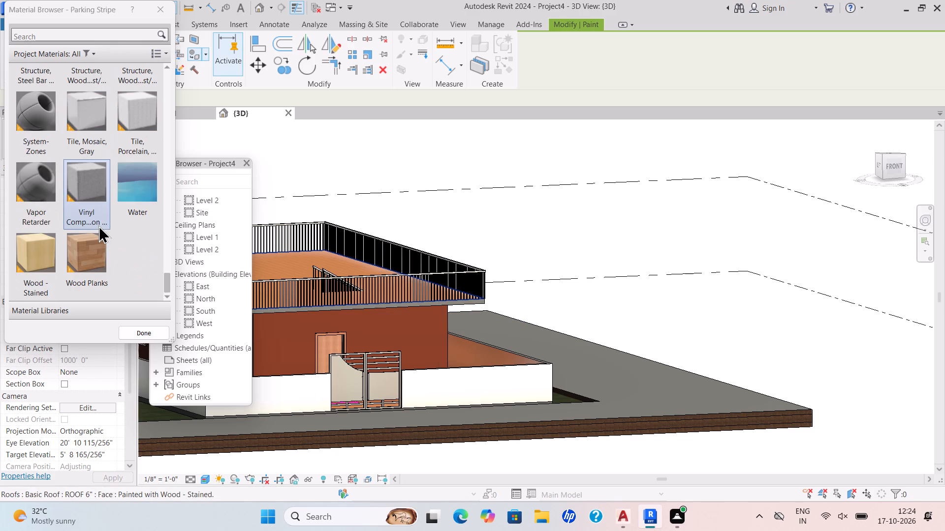
scroll(98, 225, "down", 2)
scroll(441, 348, "down", 3)
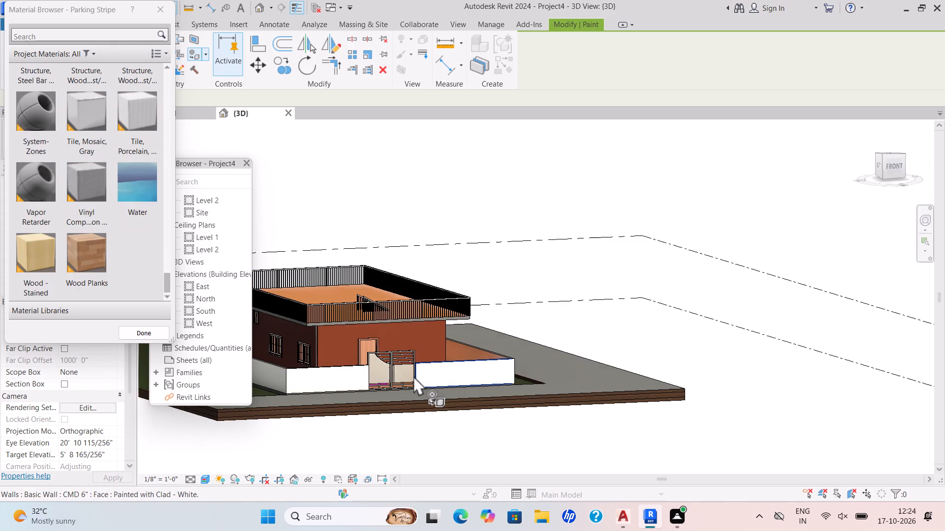
middle_click_drag(414, 391, 448, 428, "shift")
scroll(402, 410, "up", 5)
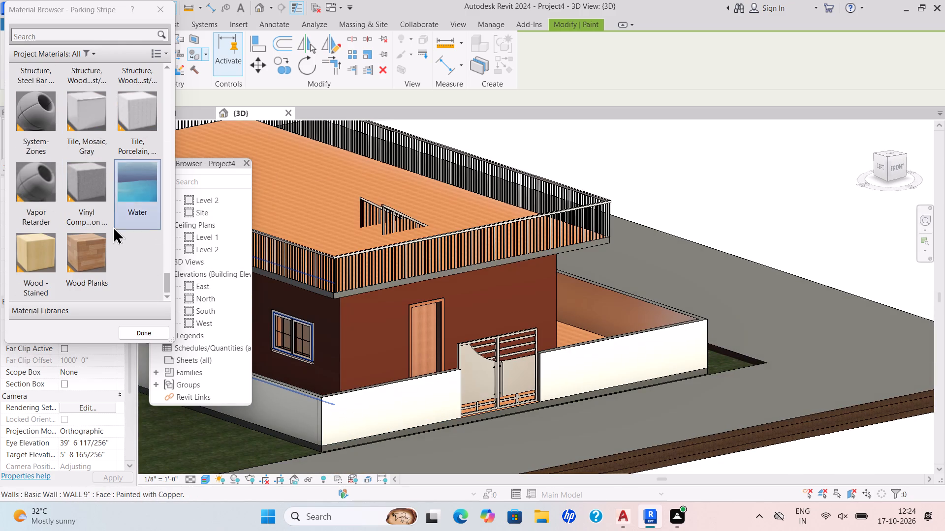
scroll(113, 226, "up", 4)
left_click(31, 262)
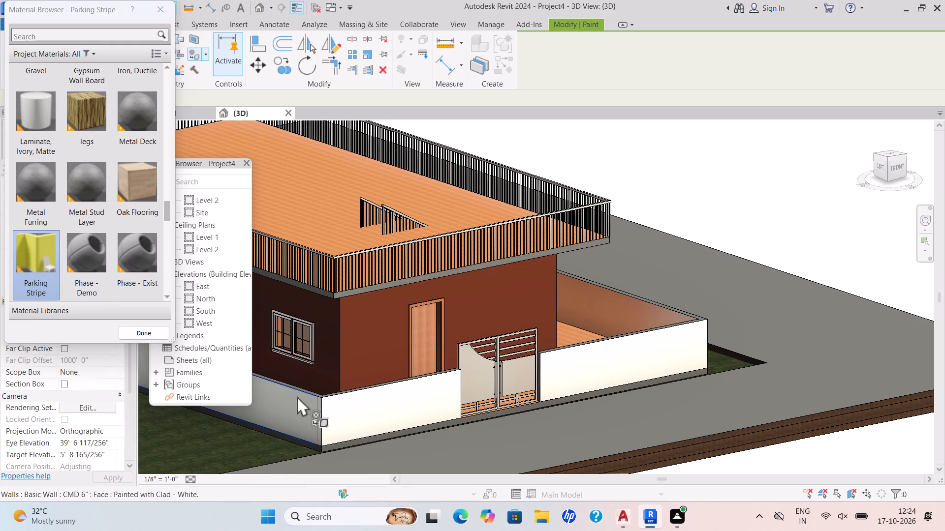
Paint the floor slab's edge faces beneath the front and west boundary walls with Parking Stripe.
scroll(350, 454, "up", 9)
middle_click_drag(323, 424, 371, 326)
scroll(357, 351, "up", 1)
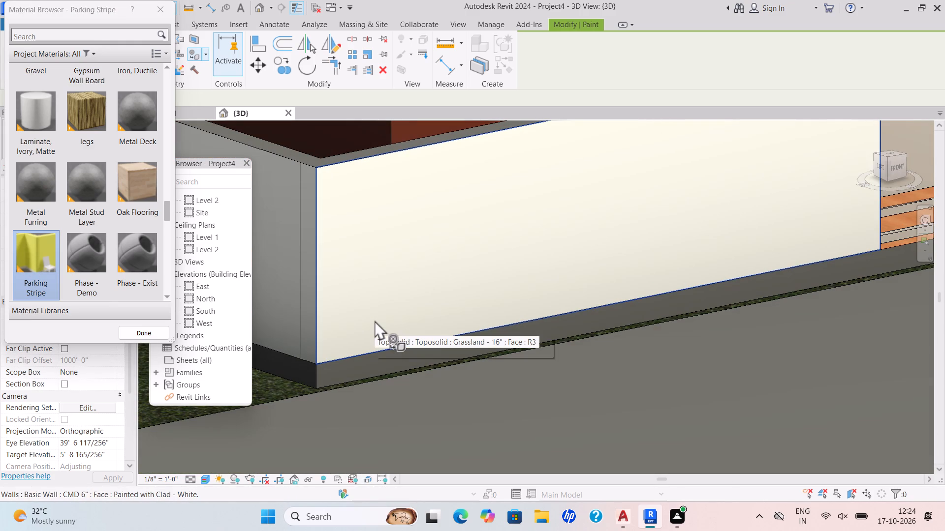
scroll(341, 361, "up", 4)
left_click(341, 373)
scroll(349, 365, "down", 4)
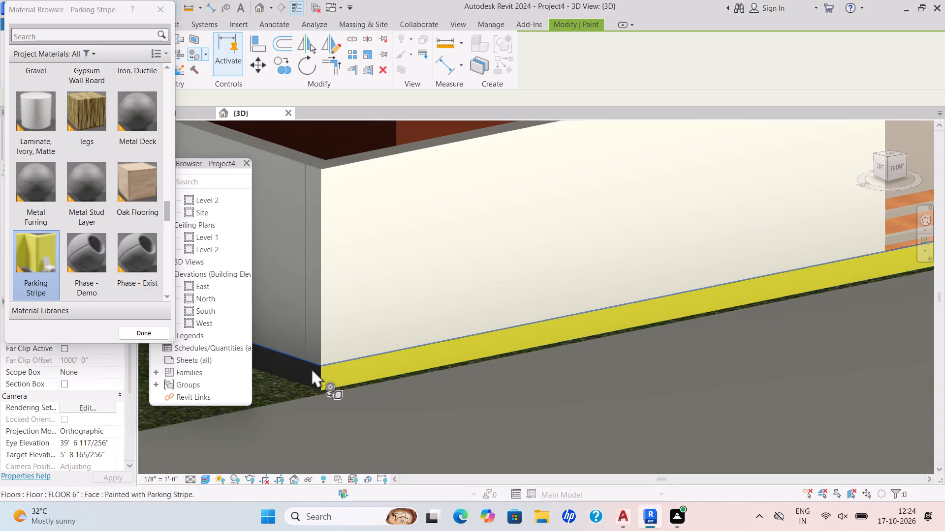
scroll(310, 368, "up", 3)
left_click(310, 368)
scroll(310, 368, "down", 6)
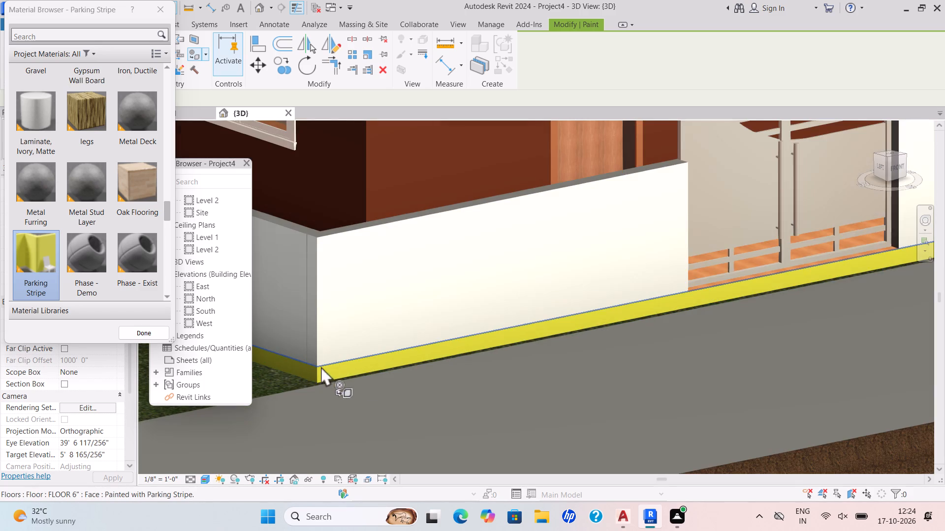
Paint the floor slab's edge face beneath the east boundary wall with Parking Stripe.
middle_click_drag(443, 368, 372, 384, "shift")
scroll(393, 386, "down", 1, "shift")
scroll(421, 382, "down", 4)
middle_click_drag(554, 400, 474, 386)
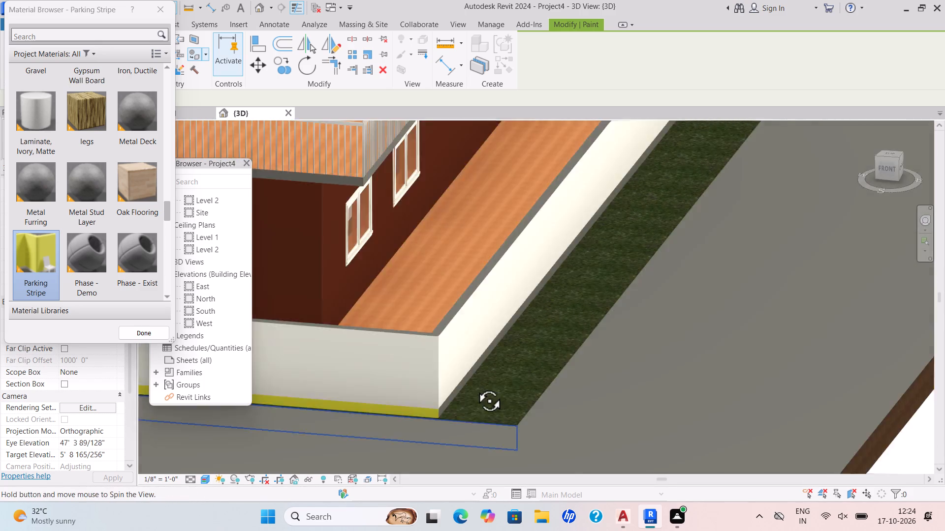
middle_click_drag(474, 386, 464, 379)
scroll(461, 376, "up", 1)
middle_click_drag(428, 347, 701, 325)
middle_click_drag(298, 313, 407, 315)
scroll(403, 314, "up", 1)
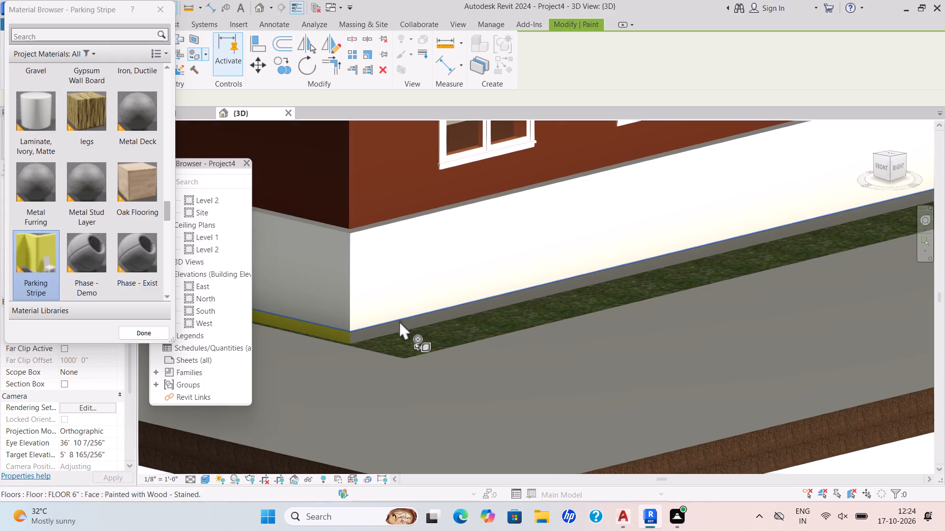
scroll(399, 321, "up", 4)
left_click(370, 335)
scroll(374, 333, "down", 7)
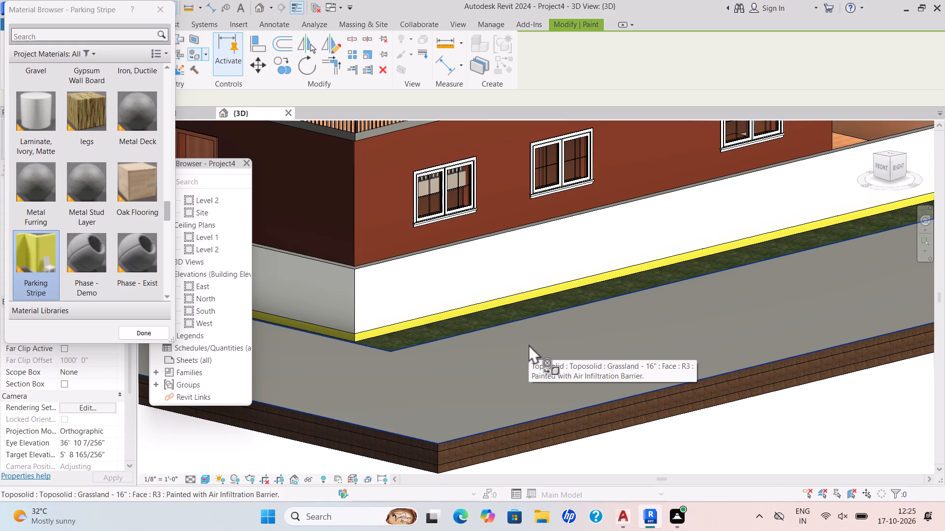
Paint the floor slab's edge face beneath the rear boundary wall with Parking Stripe.
scroll(589, 365, "down", 1)
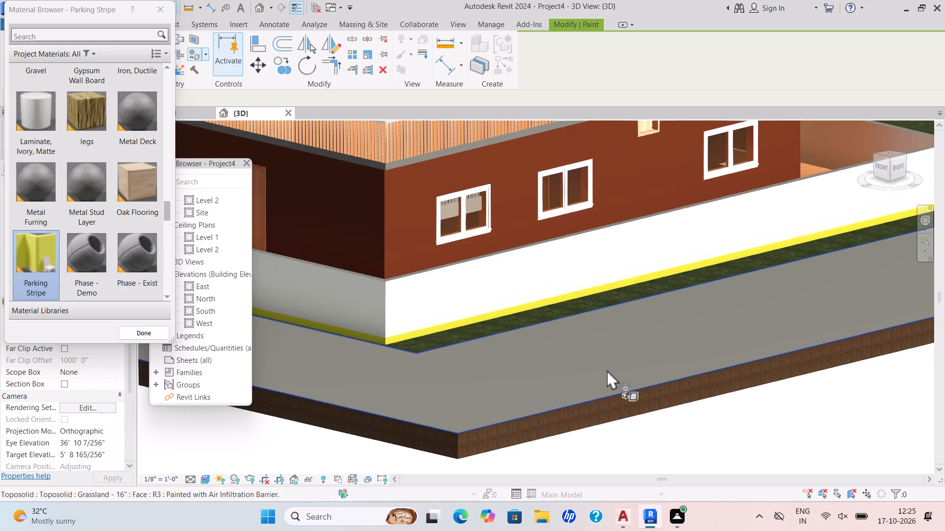
scroll(606, 369, "down", 1)
middle_click_drag(593, 367, 506, 374, "shift")
scroll(507, 374, "down", 1, "shift")
middle_click_drag(717, 357, 624, 353, "shift")
scroll(577, 308, "up", 4)
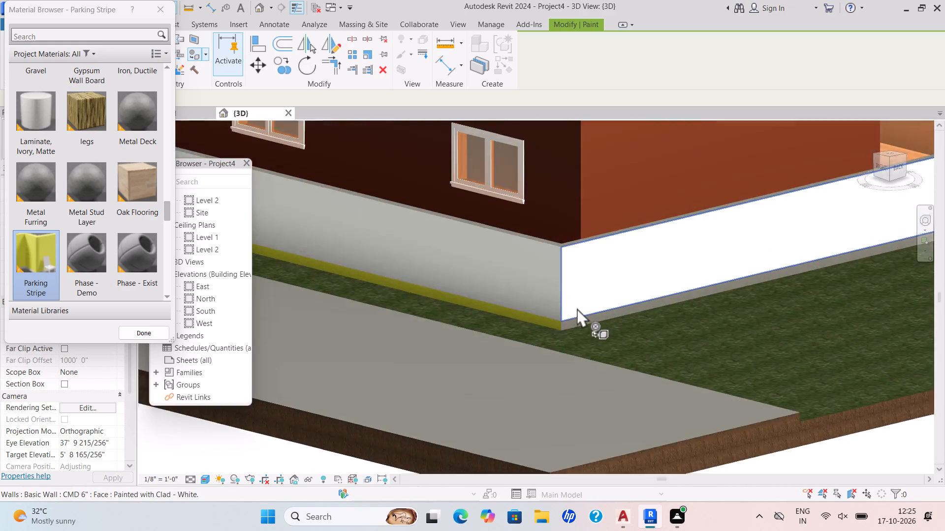
scroll(577, 308, "up", 7)
left_click(570, 334)
scroll(586, 353, "down", 6)
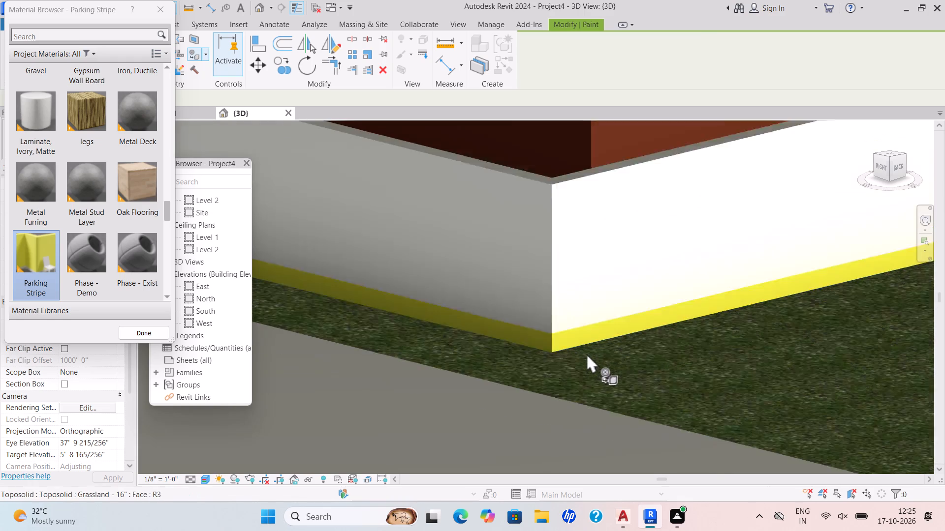
Paint the top faces of the rear and west boundary walls with Parking Stripe.
scroll(638, 371, "down", 1)
middle_click_drag(638, 371, 519, 377)
middle_click(519, 377)
scroll(519, 377, "down", 4)
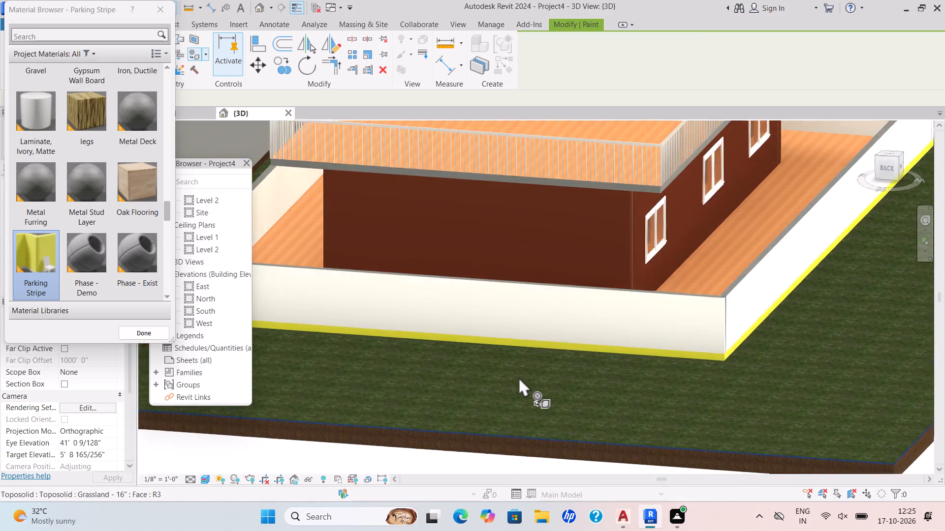
middle_click_drag(525, 373, 460, 423, "shift")
scroll(536, 363, "up", 12)
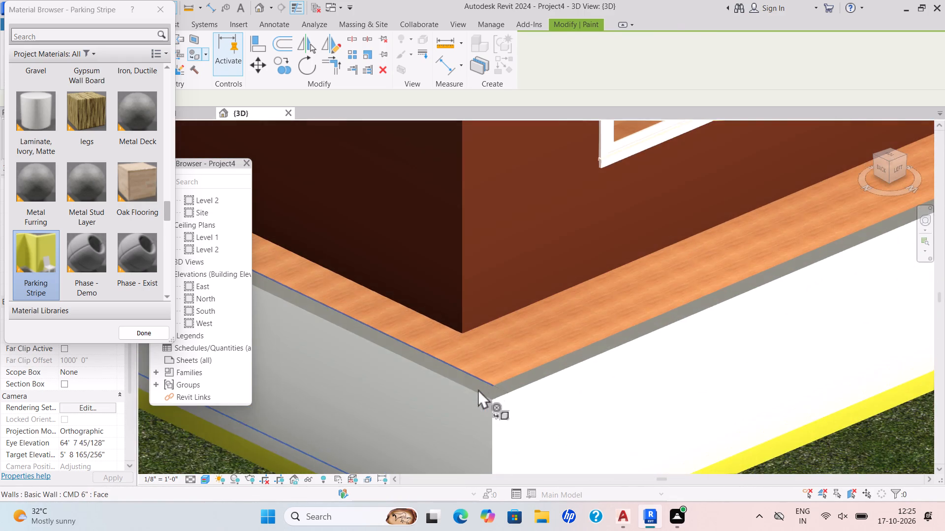
left_click(477, 388)
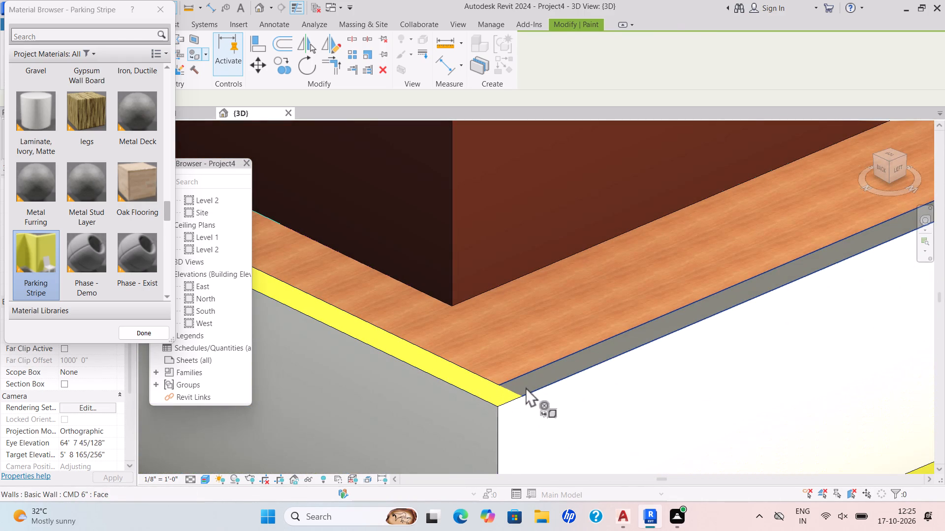
left_click(526, 387)
Paint the top face of the east boundary wall with Parking Stripe.
scroll(526, 387, "down", 6)
middle_click_drag(528, 387, 543, 396, "shift")
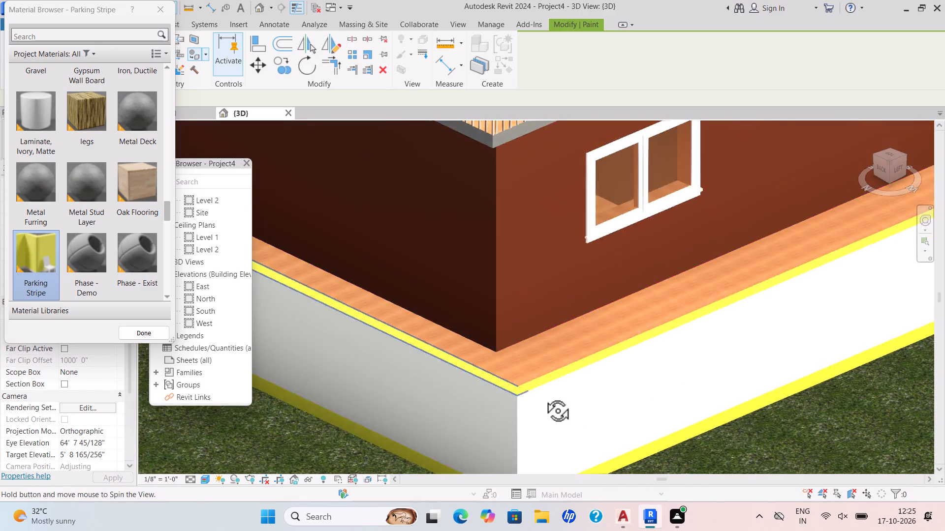
middle_click_drag(543, 396, 614, 393, "shift")
scroll(588, 397, "down", 1, "shift")
middle_click_drag(573, 384, 650, 406)
middle_click_drag(618, 402, 637, 407)
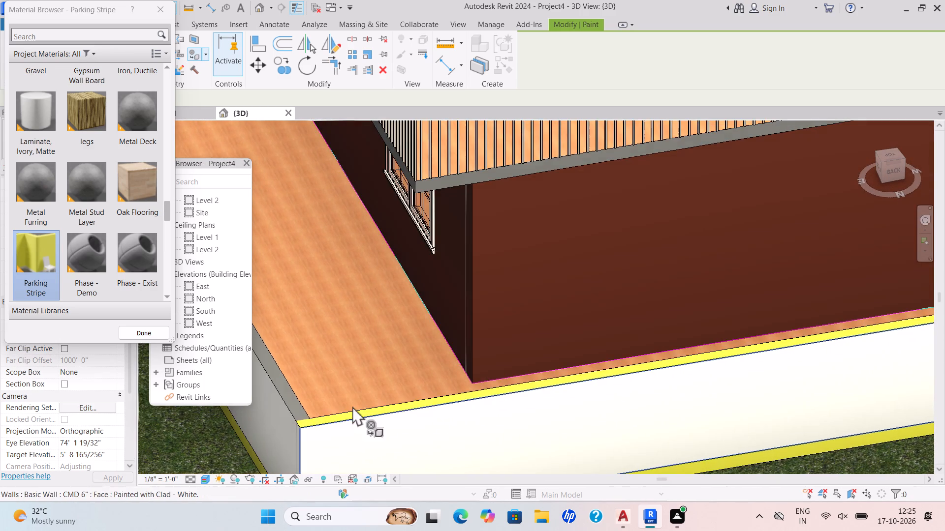
scroll(301, 406, "up", 4)
left_click(295, 407)
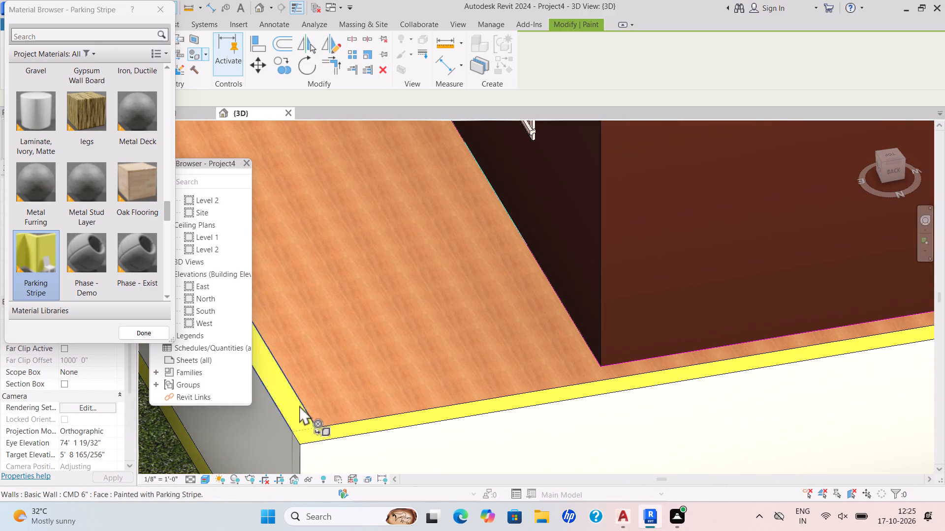
scroll(302, 404, "down", 10)
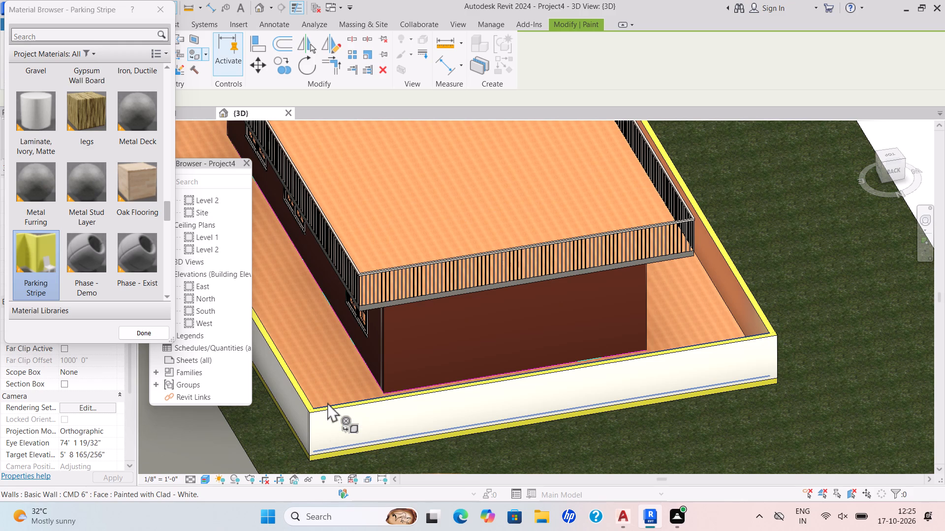
scroll(327, 402, "down", 5)
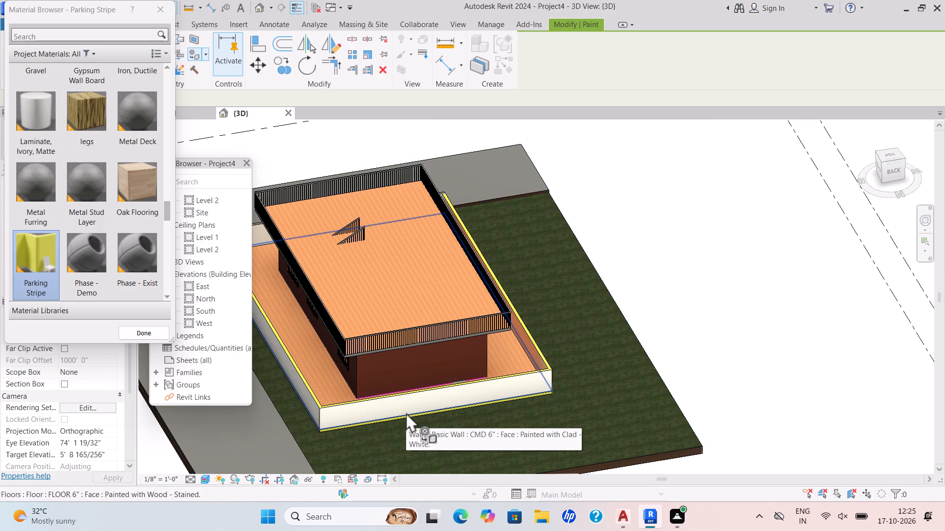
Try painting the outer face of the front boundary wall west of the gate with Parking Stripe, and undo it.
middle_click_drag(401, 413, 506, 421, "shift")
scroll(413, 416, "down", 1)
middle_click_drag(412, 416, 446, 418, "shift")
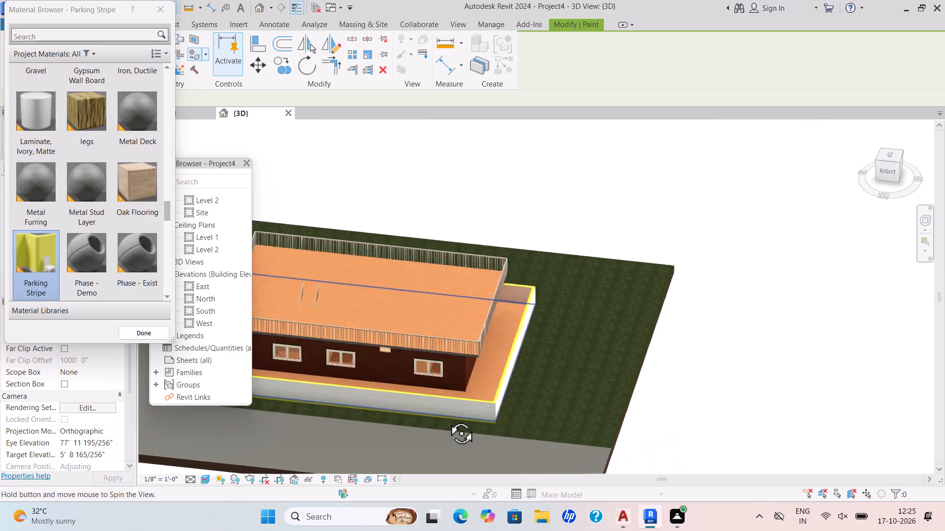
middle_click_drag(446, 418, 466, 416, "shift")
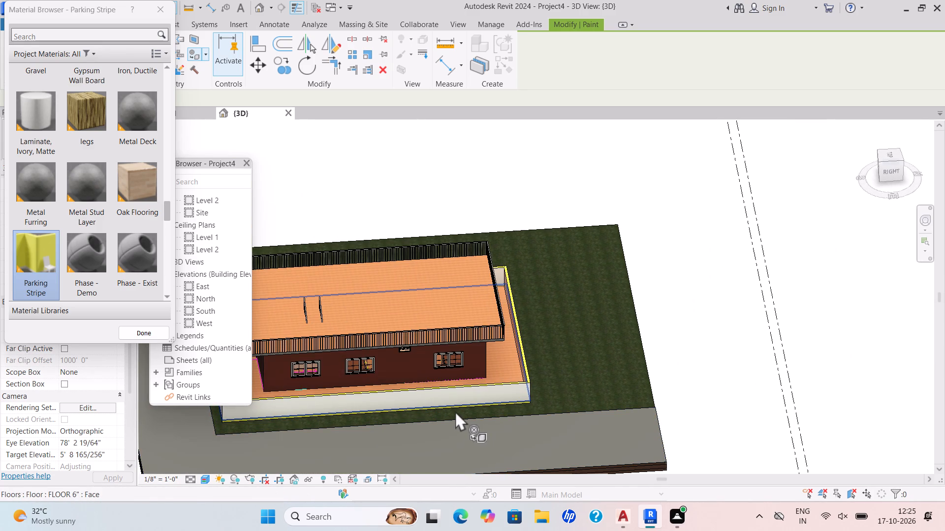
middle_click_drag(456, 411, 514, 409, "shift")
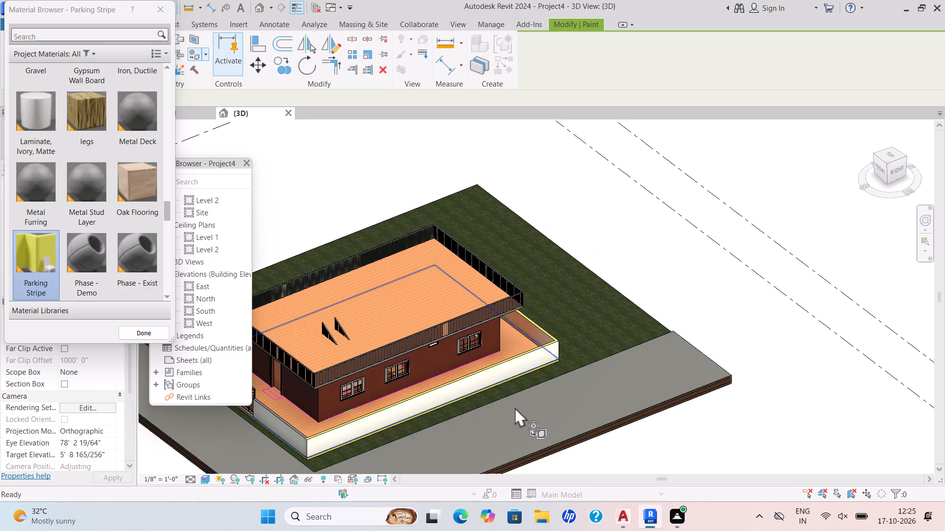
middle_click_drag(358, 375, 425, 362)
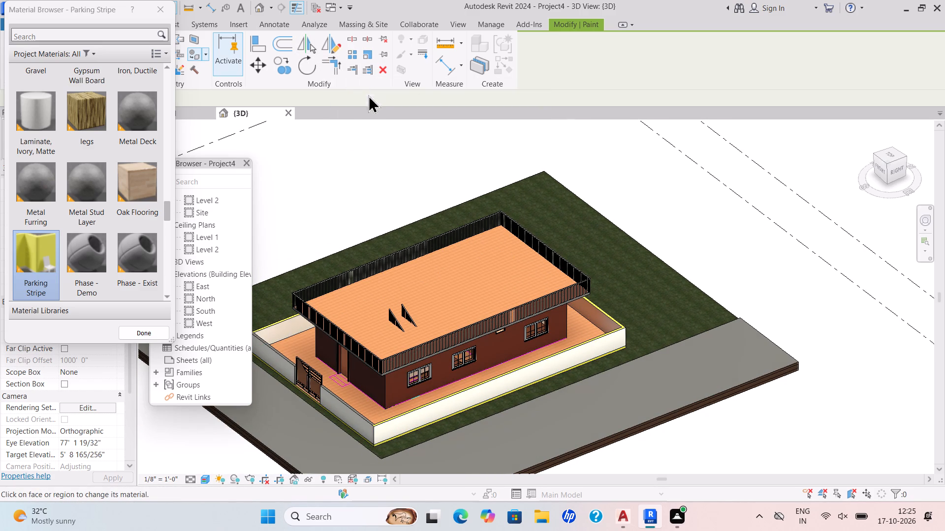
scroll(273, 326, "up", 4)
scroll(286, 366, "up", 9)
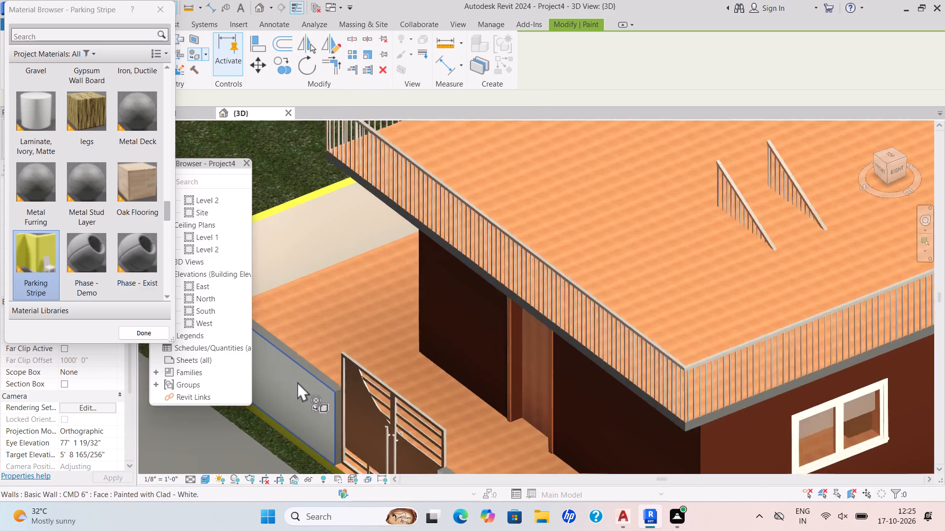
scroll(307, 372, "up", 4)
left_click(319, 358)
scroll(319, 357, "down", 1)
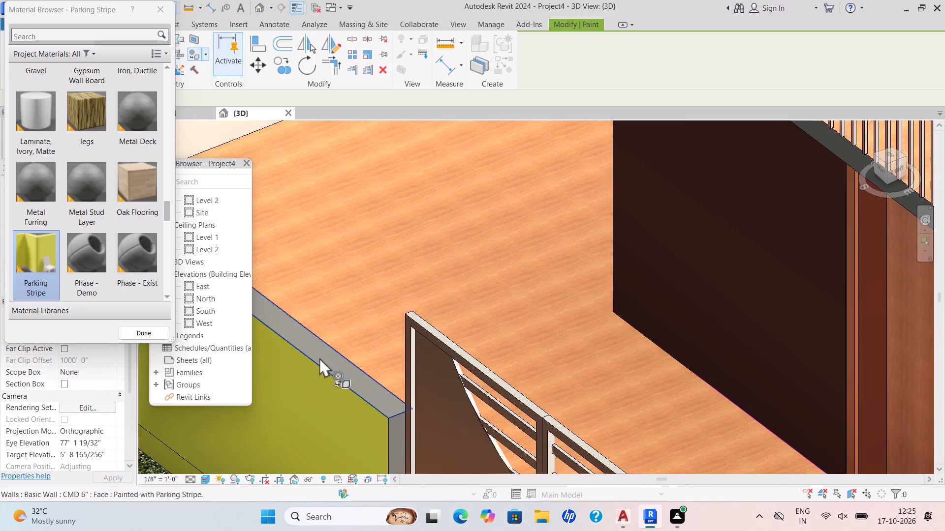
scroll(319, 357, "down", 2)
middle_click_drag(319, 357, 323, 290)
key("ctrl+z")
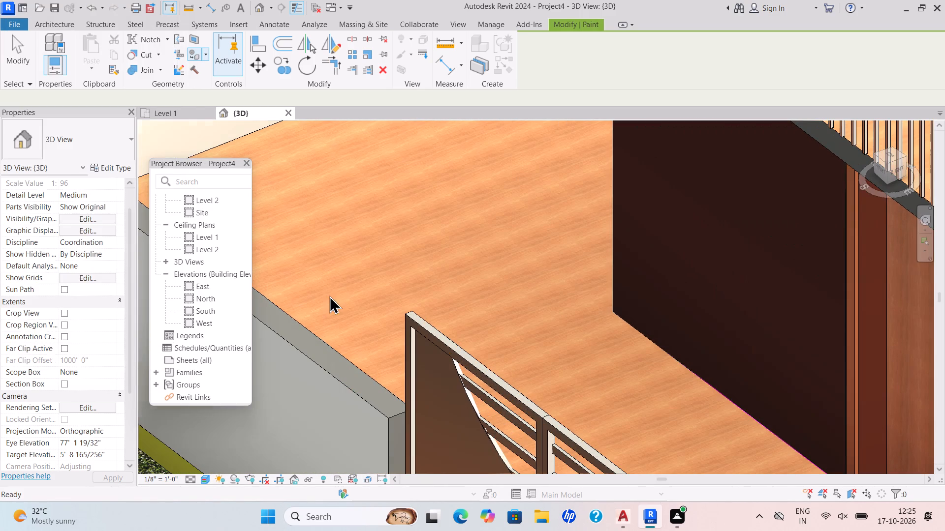
Restart Paint and apply Parking Stripe to the gate-side end and top faces of the front boundary wall's west segment.
left_click(53, 23)
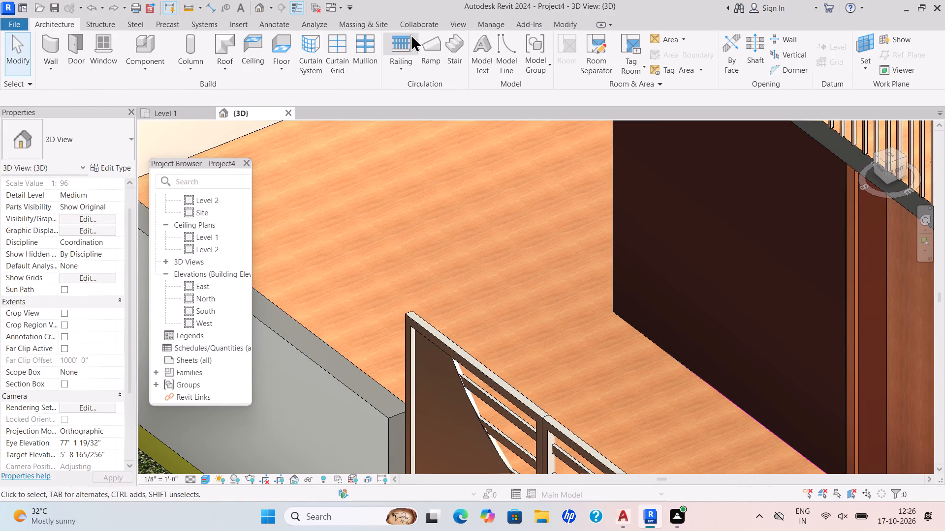
left_click(556, 24)
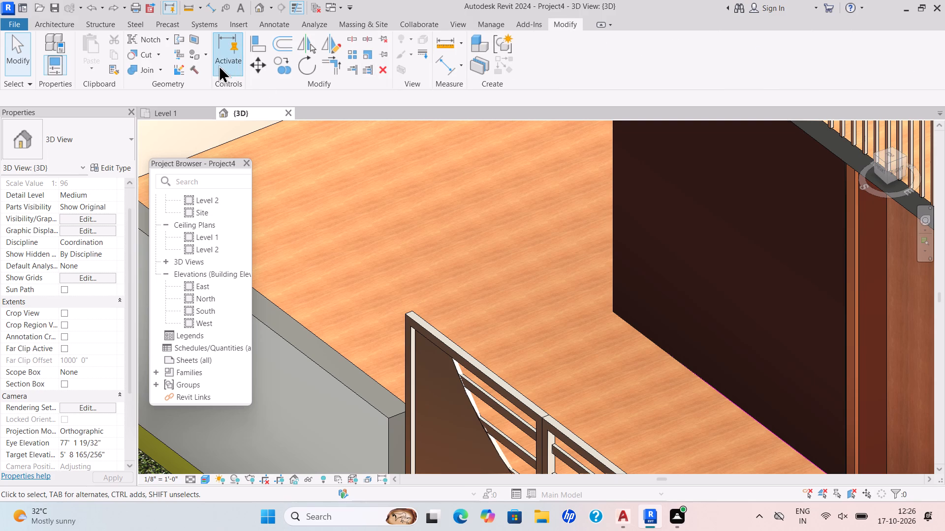
left_click(208, 57)
left_click(209, 68)
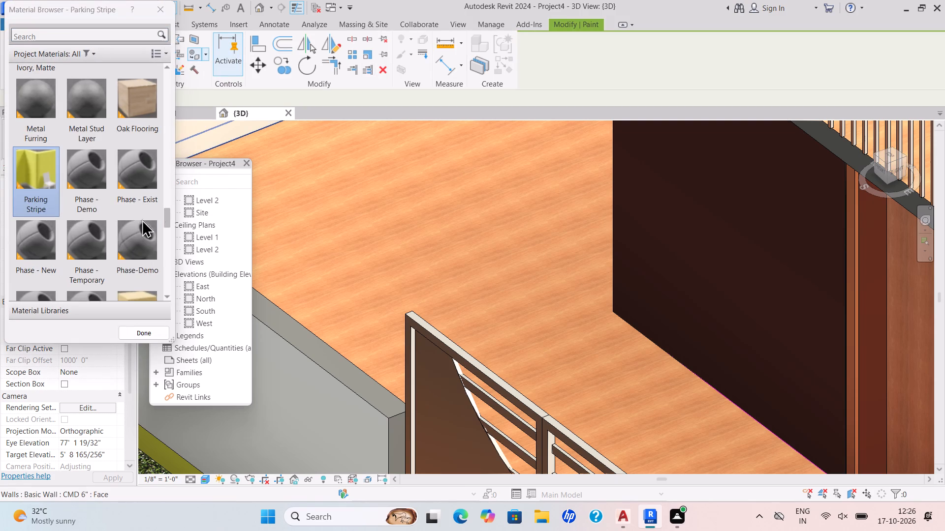
scroll(119, 244, "down", 3)
scroll(118, 245, "up", 3)
left_click(47, 194)
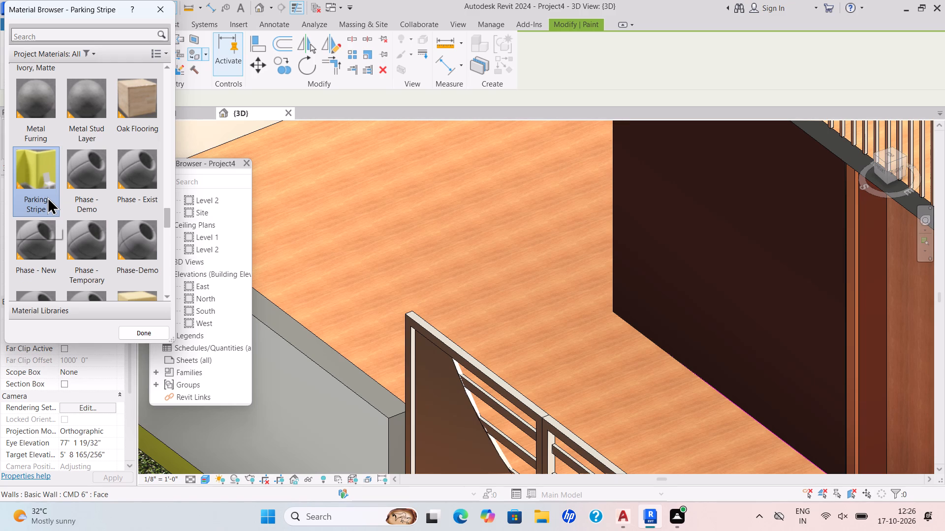
left_click(47, 197)
scroll(383, 295, "down", 4)
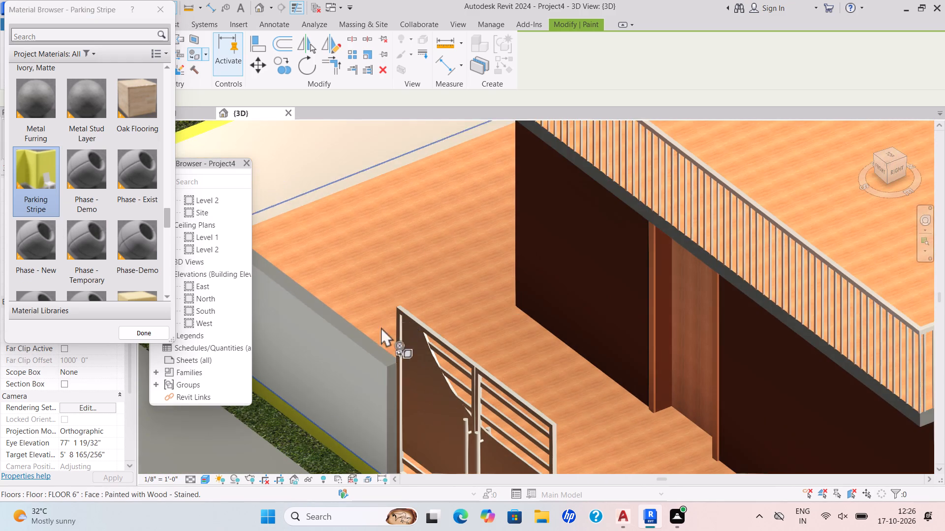
scroll(391, 380, "up", 3)
left_click(394, 381)
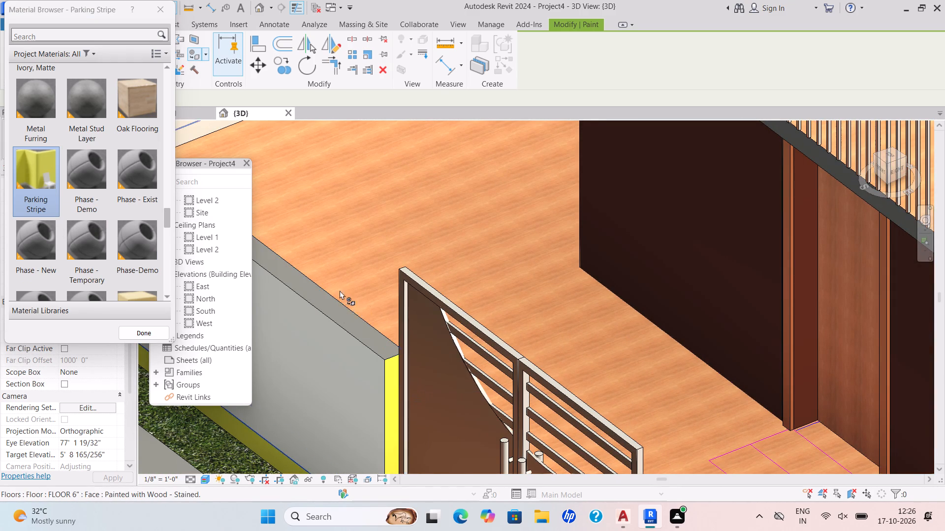
scroll(345, 311, "up", 3)
left_click(348, 318)
Paint the top face and gate-side end face of the front boundary wall's east segment with Parking Stripe.
scroll(348, 318, "down", 9)
middle_click_drag(303, 269, 282, 234)
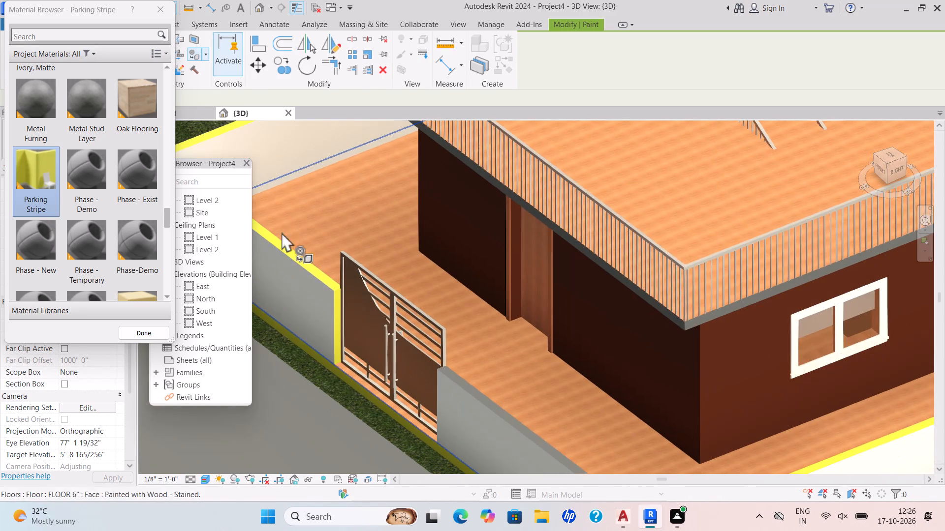
scroll(475, 389, "up", 5)
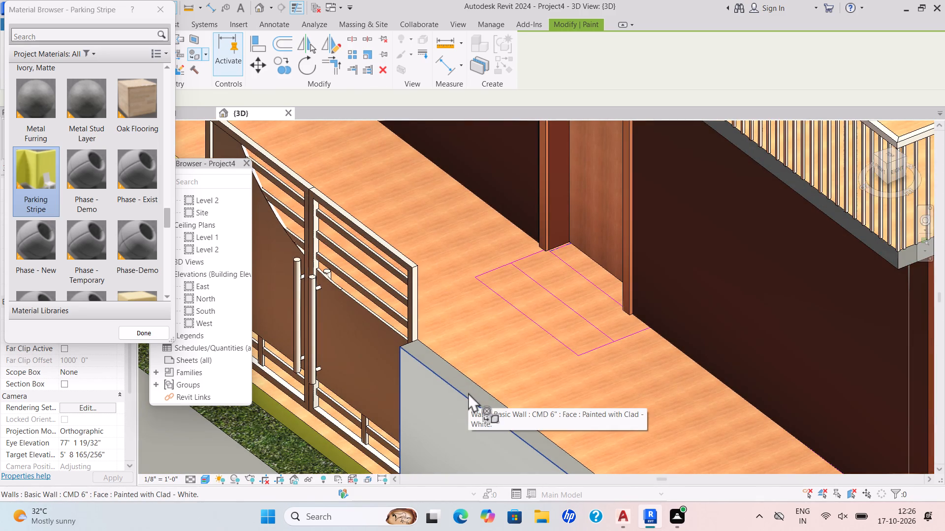
scroll(468, 392, "up", 4)
left_click(468, 389)
scroll(468, 389, "down", 15)
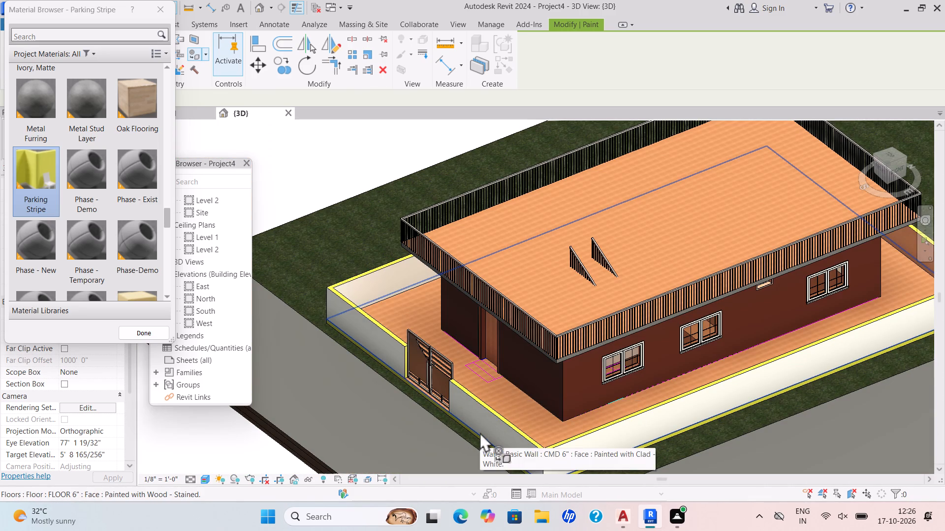
middle_click_drag(483, 437, 673, 398, "shift")
middle_click_drag(680, 373, 347, 342)
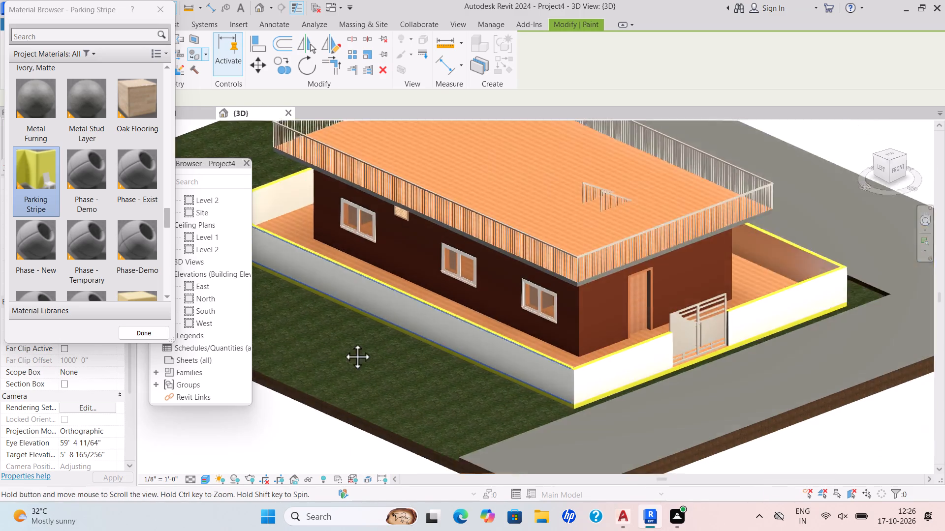
scroll(342, 342, "up", 1)
scroll(689, 334, "up", 13)
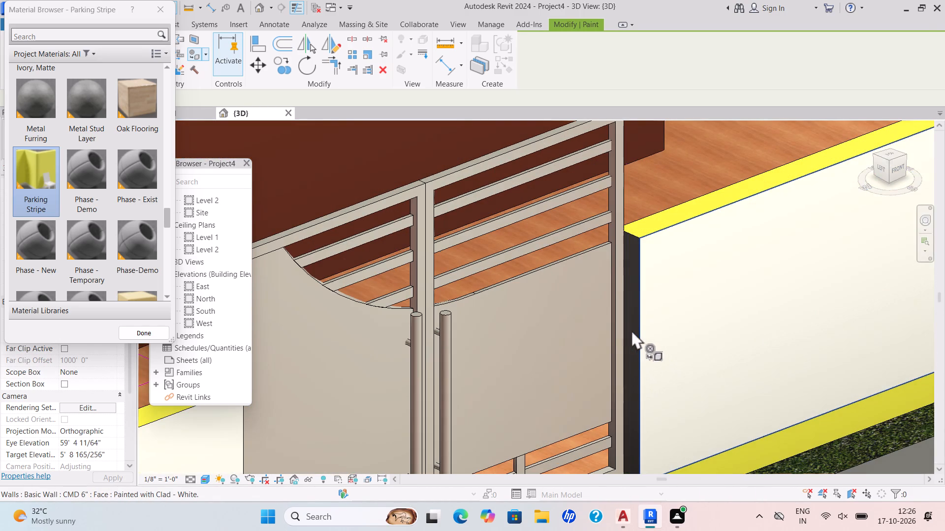
left_click(628, 327)
Paint the west and front edge faces of the roof slab with Parking Stripe.
scroll(628, 327, "down", 7)
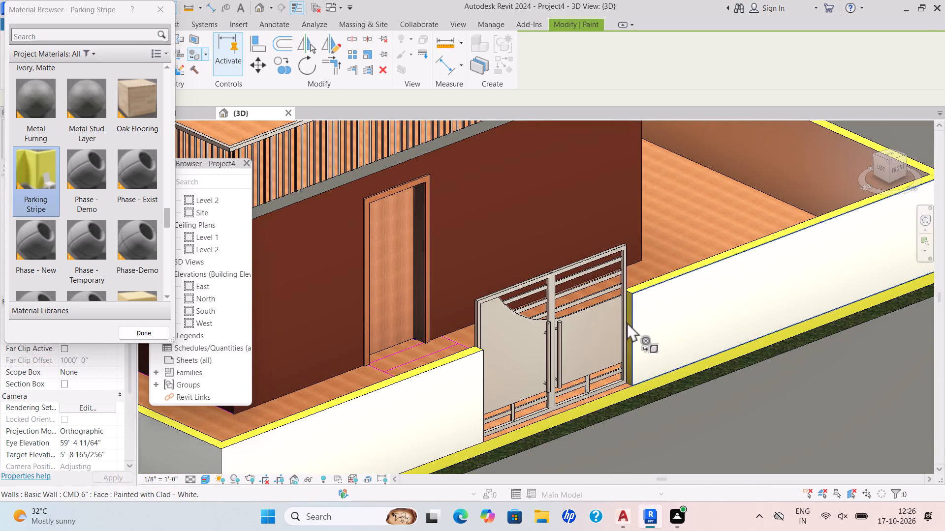
scroll(404, 267, "down", 1)
middle_click_drag(425, 283, 595, 326)
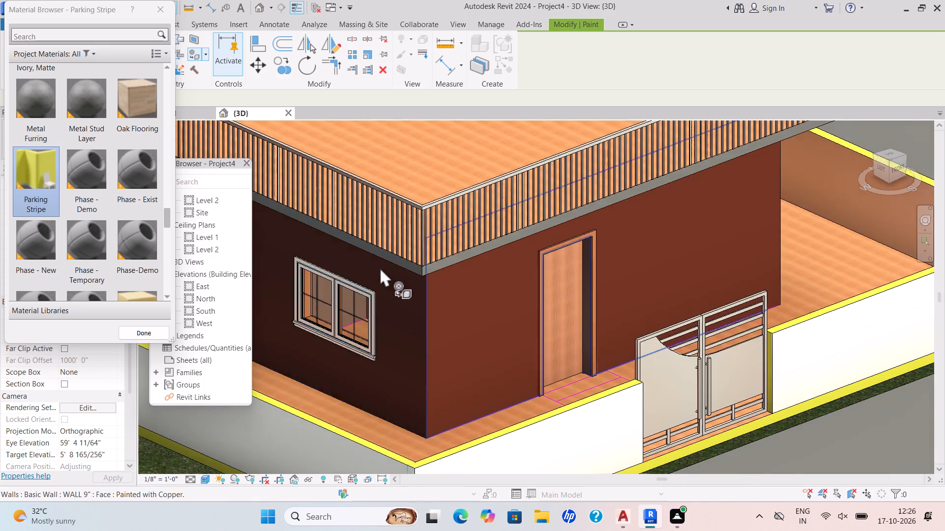
scroll(383, 264, "up", 4)
scroll(428, 262, "up", 4)
left_click(435, 270)
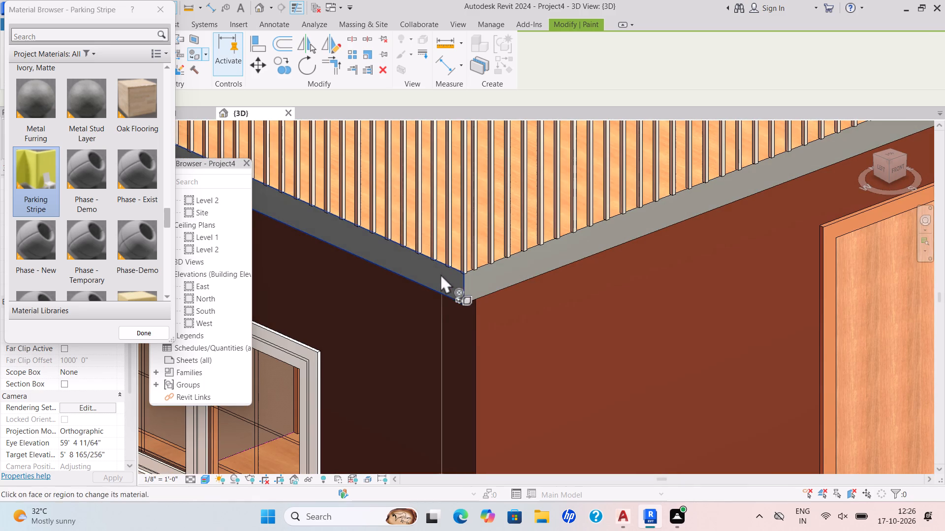
left_click(475, 280)
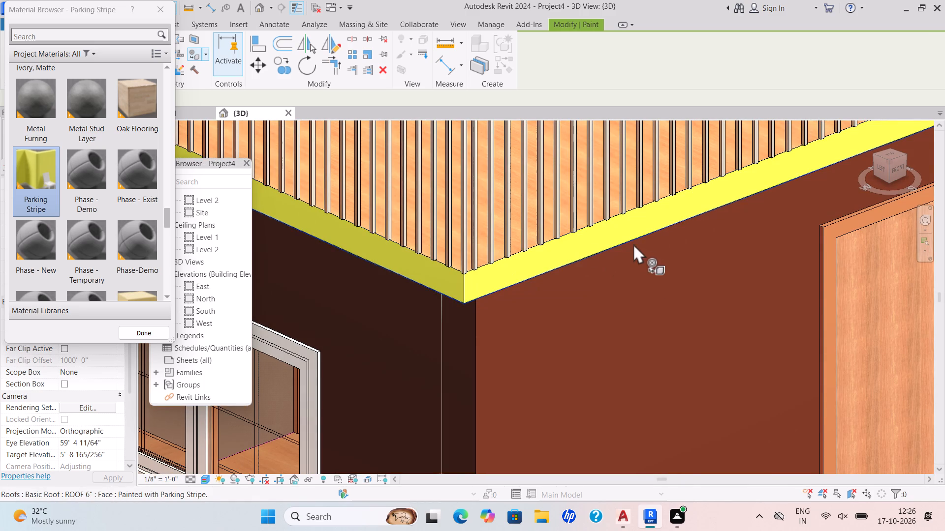
Paint the roof slab's east edge face with Parking Stripe.
middle_click_drag(613, 262, 491, 280, "shift")
scroll(519, 279, "down", 2)
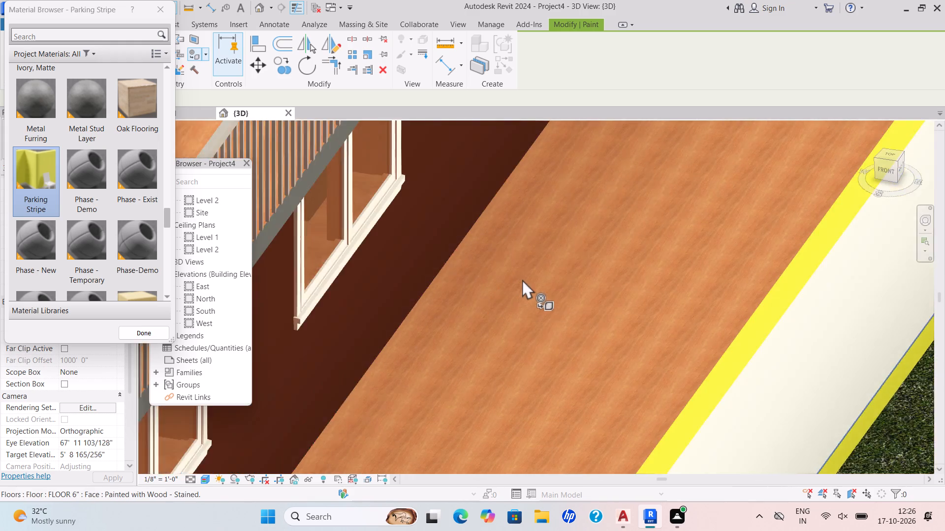
middle_click_drag(531, 274, 678, 237)
scroll(489, 320, "down", 1)
middle_click_drag(483, 324, 426, 321, "shift")
middle_click_drag(530, 273, 766, 243)
scroll(727, 253, "down", 2)
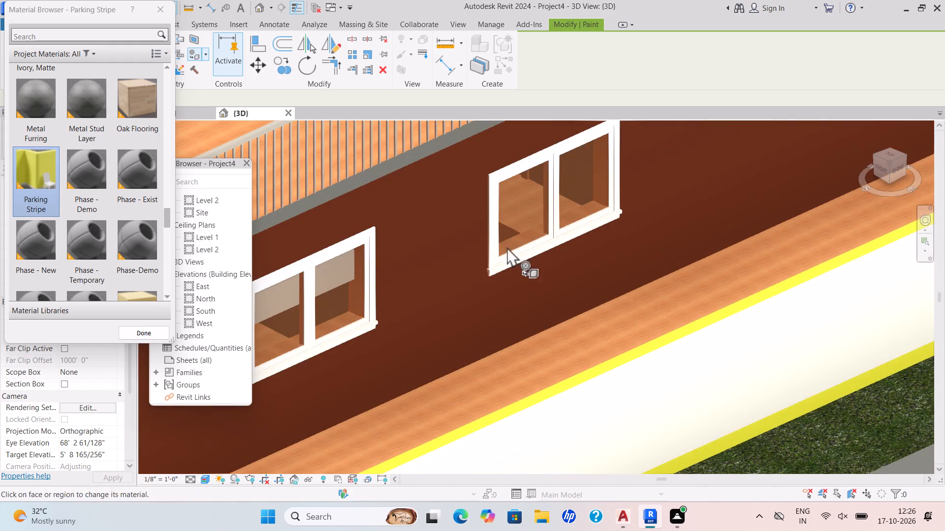
middle_click_drag(514, 252, 617, 264)
scroll(615, 264, "down", 1)
scroll(278, 286, "up", 4)
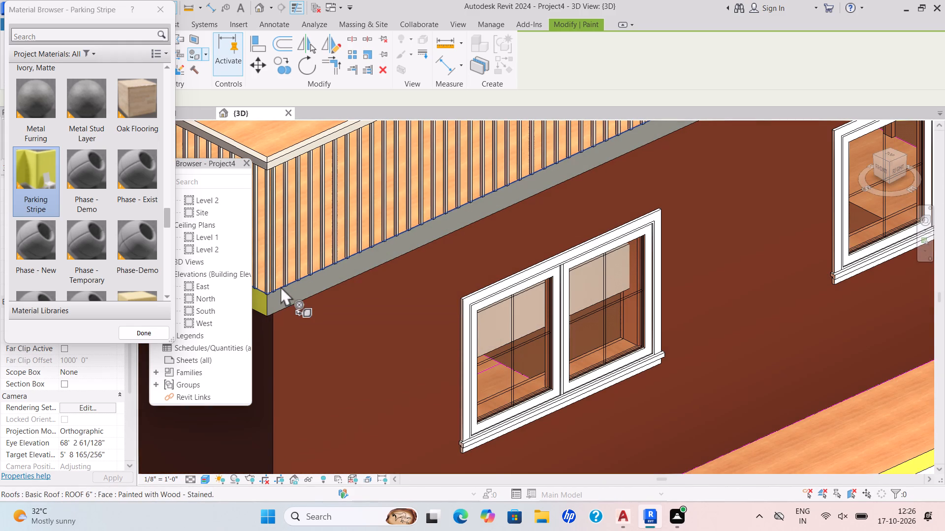
left_click(286, 295)
Paint the roof slab's rear edge face with Parking Stripe.
scroll(293, 294, "down", 3)
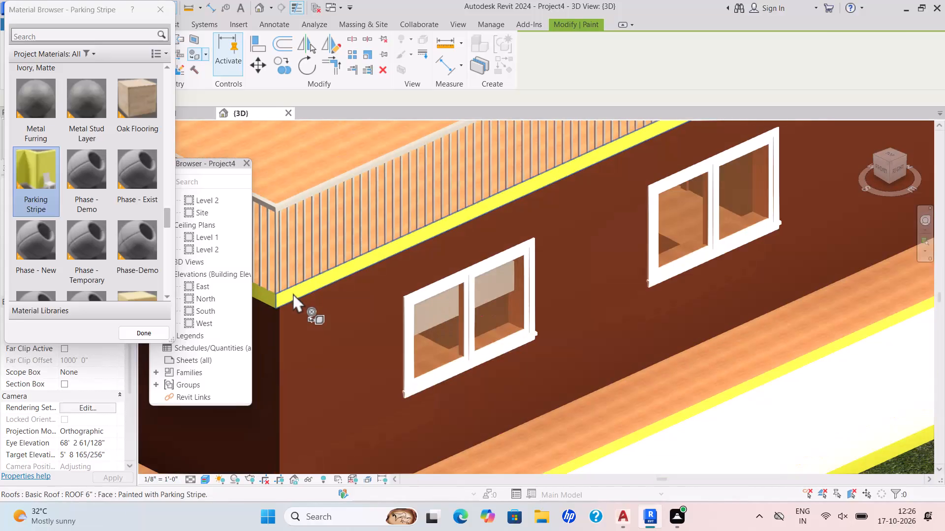
scroll(403, 301, "down", 1)
scroll(451, 319, "down", 1, "shift")
middle_click_drag(451, 319, 339, 317, "shift")
scroll(416, 297, "down", 3)
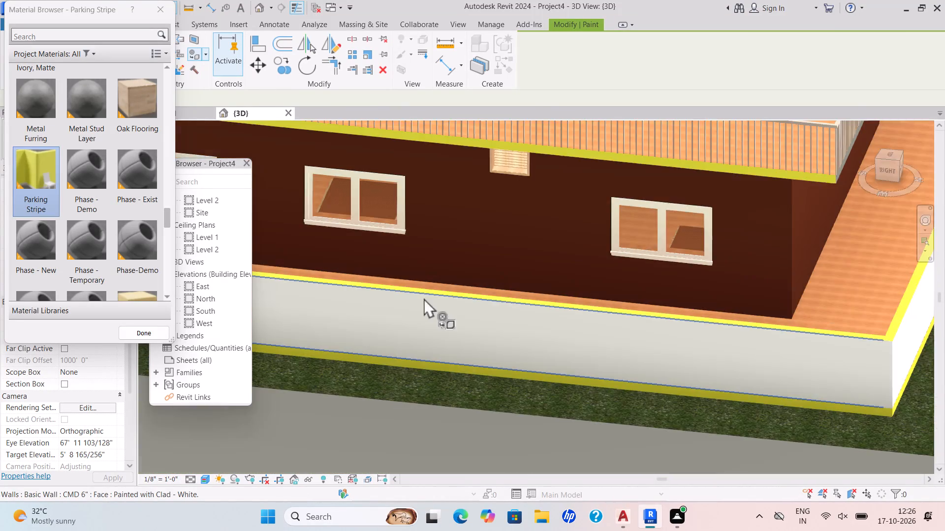
scroll(424, 298, "down", 2)
middle_click_drag(487, 289, 406, 296)
scroll(563, 259, "up", 2)
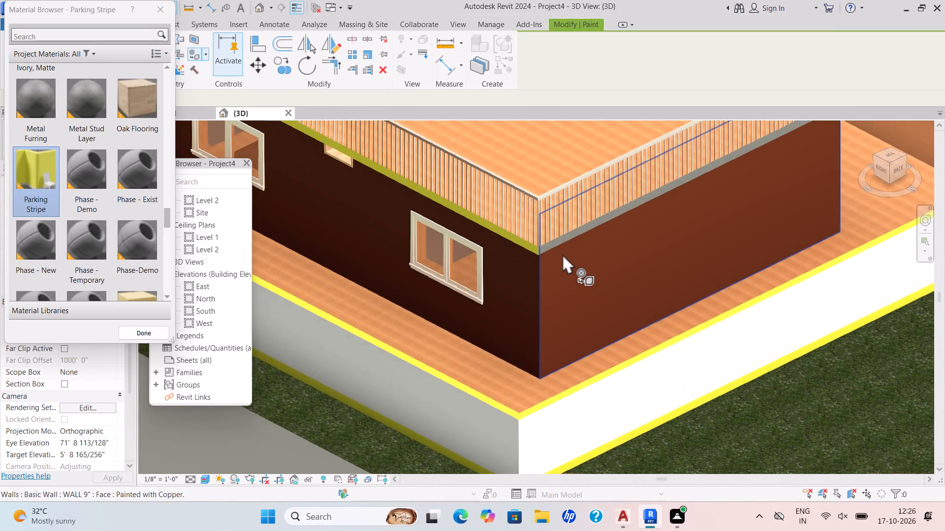
scroll(563, 254, "up", 1)
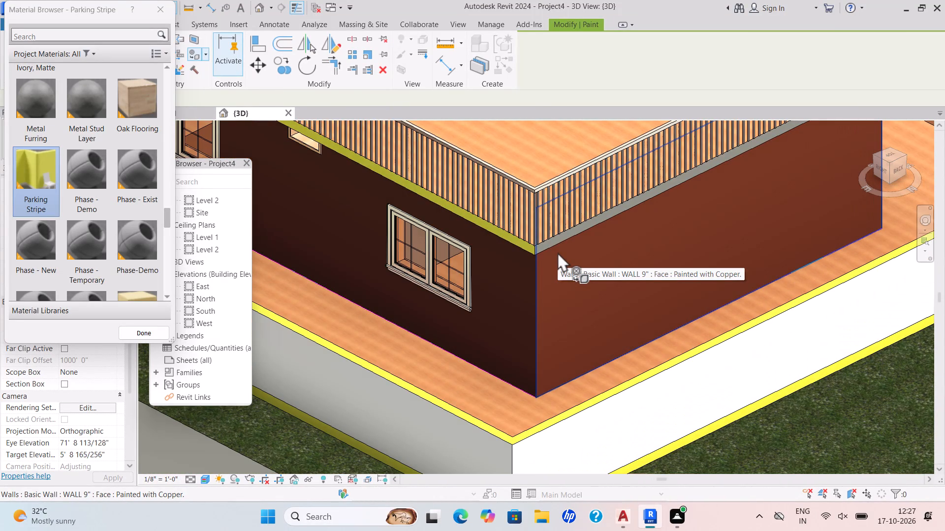
scroll(558, 252, "up", 1)
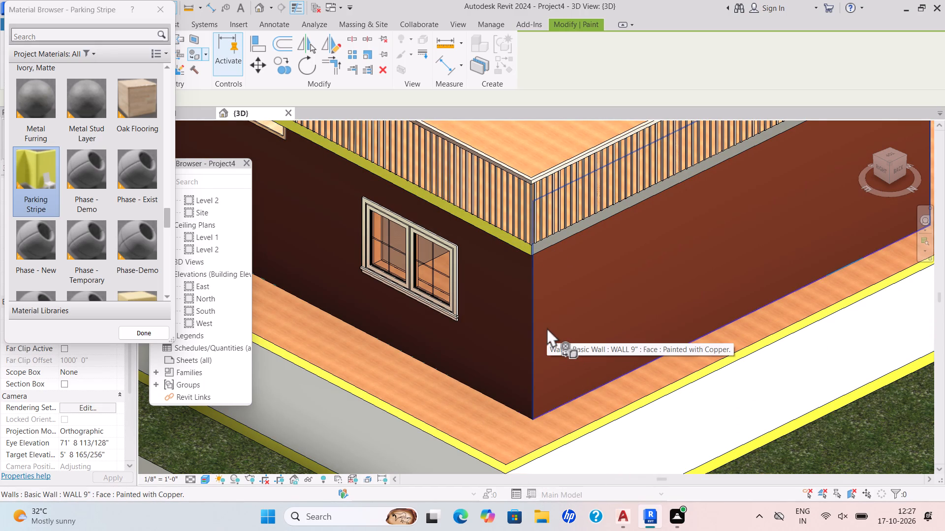
scroll(539, 249, "up", 2)
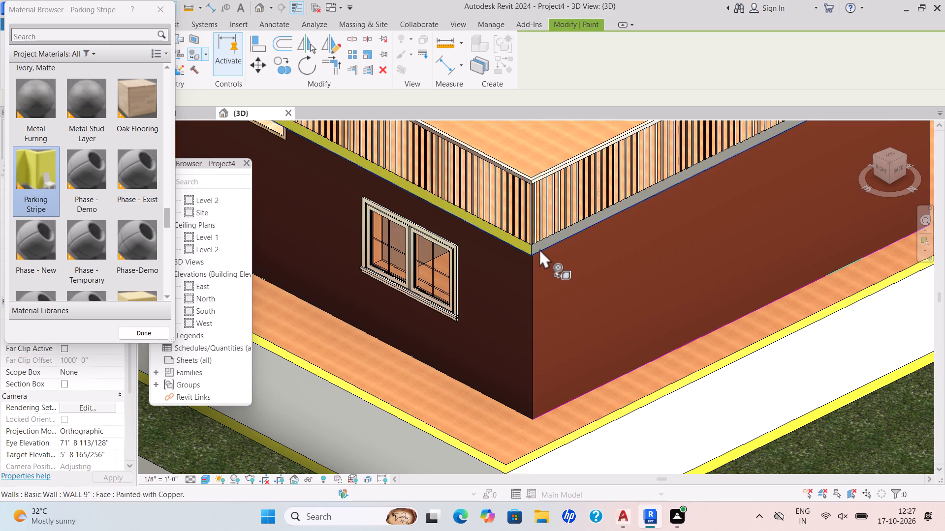
scroll(539, 249, "up", 4)
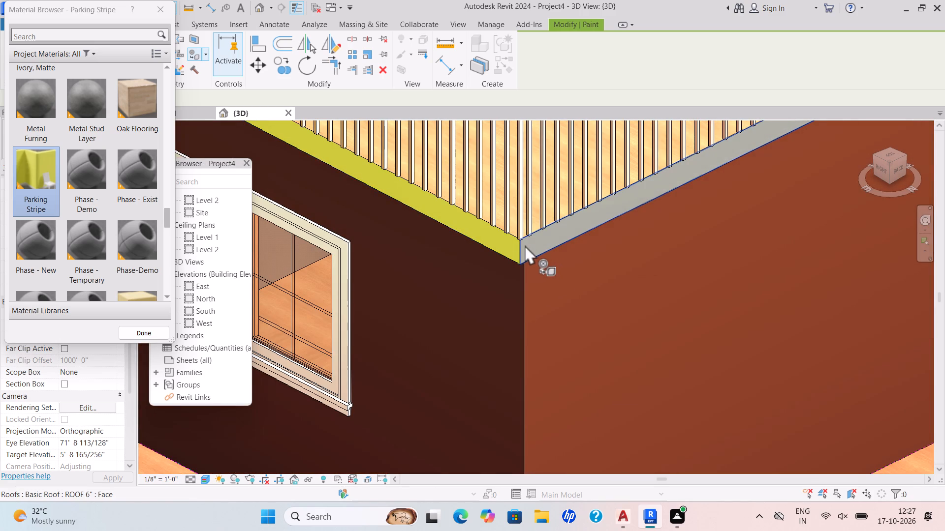
left_click(525, 245)
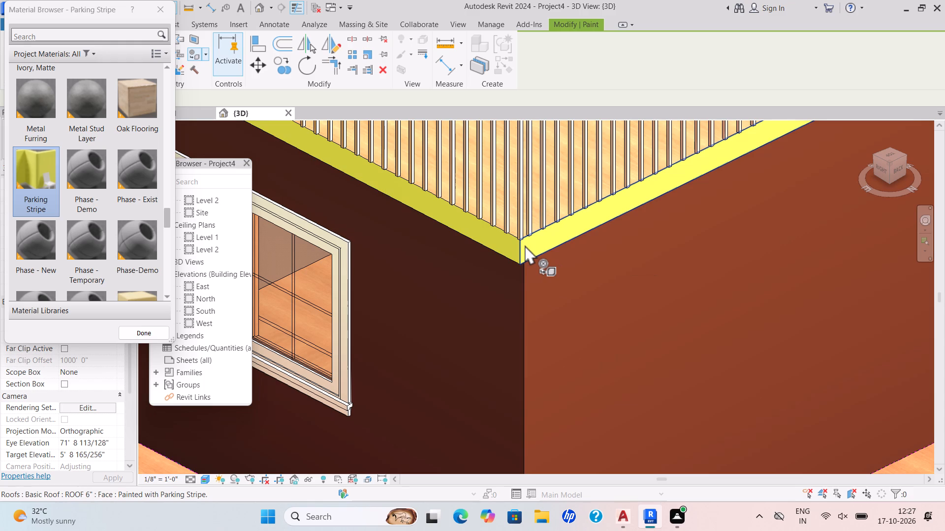
scroll(525, 245, "down", 7)
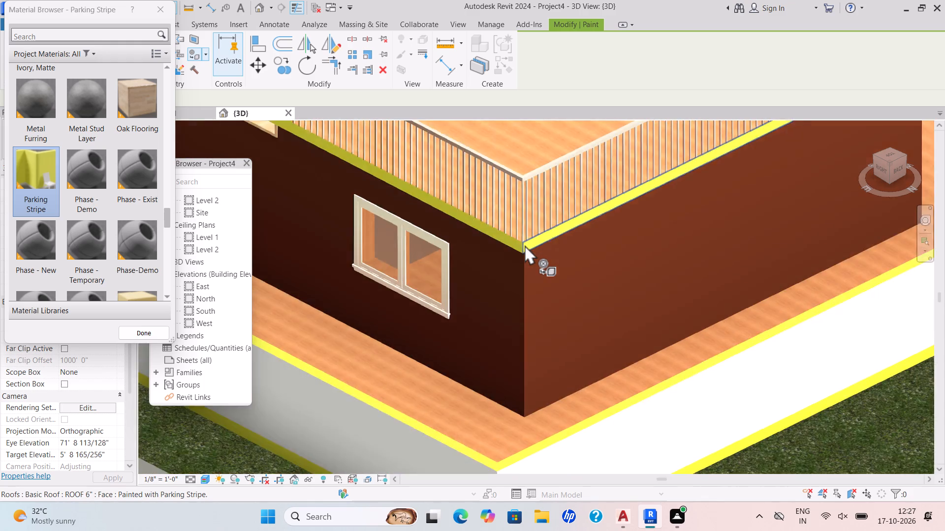
scroll(525, 245, "down", 8)
middle_click_drag(529, 251, 571, 253, "shift")
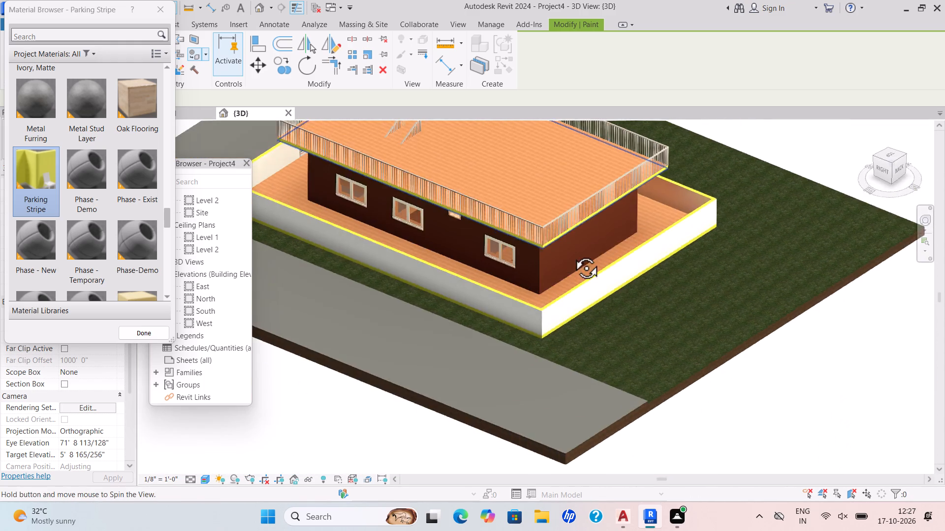
Leave the Paint command and open the South elevation view.
middle_click_drag(571, 253, 698, 219, "shift")
middle_click_drag(531, 262, 604, 260, "shift")
key("Escape")
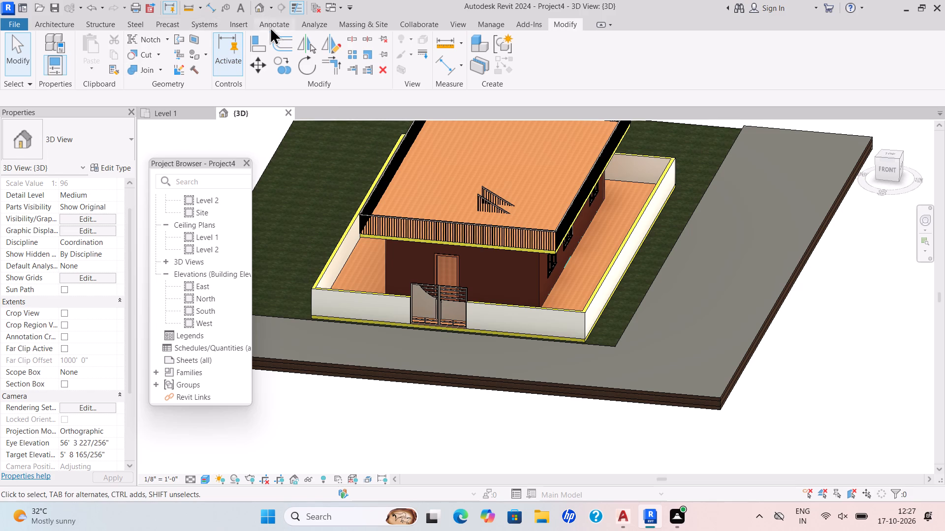
scroll(207, 284, "down", 2)
double_click(212, 311)
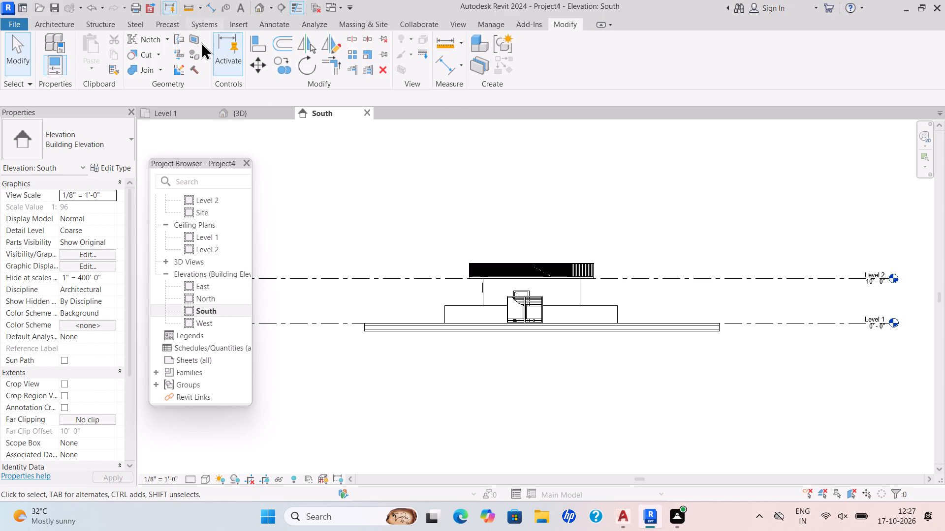
Add four levels above Level 2, each offset 10' 6" from the one below, up to Level 6.
left_click(61, 25)
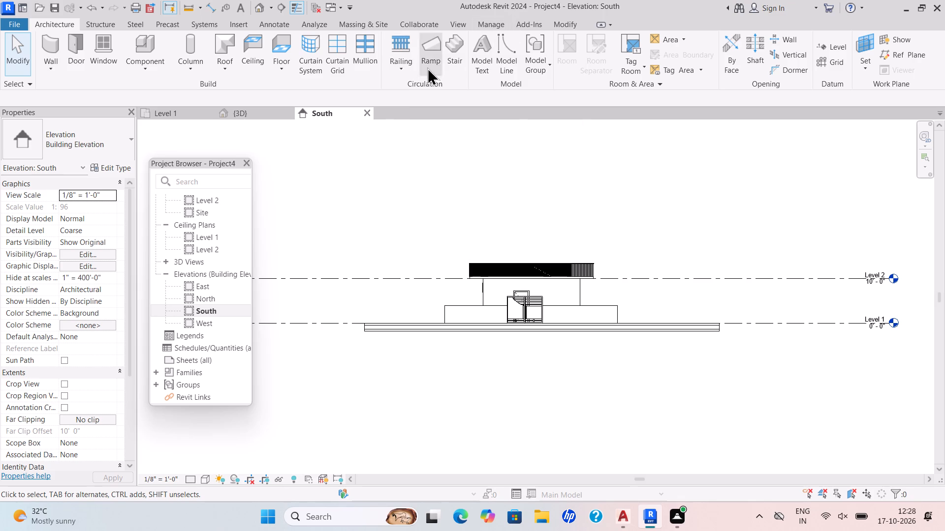
left_click(842, 48)
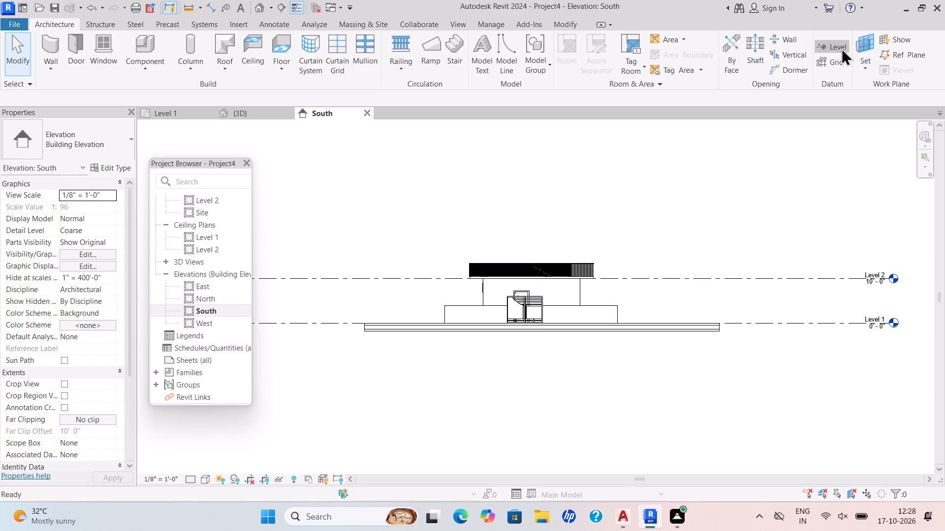
left_click(546, 39)
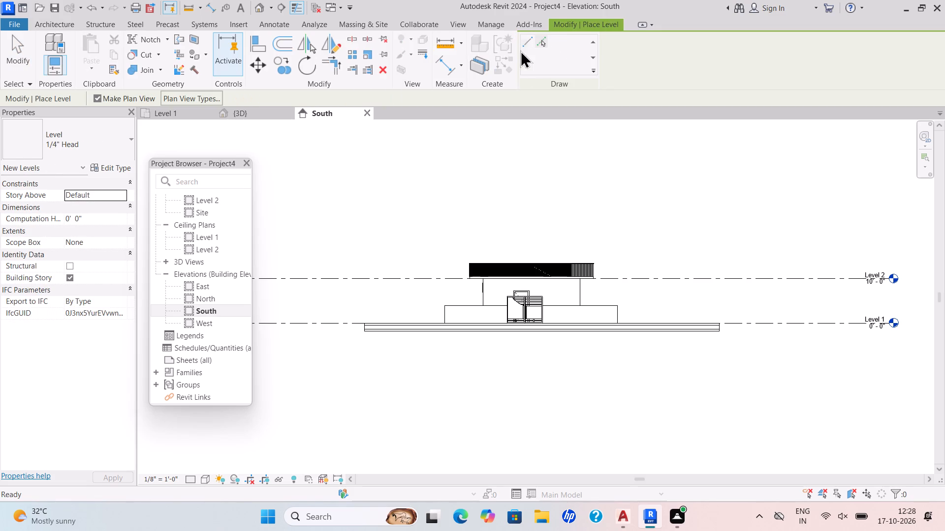
left_click_drag(301, 99, 259, 106)
key("BackSpace")
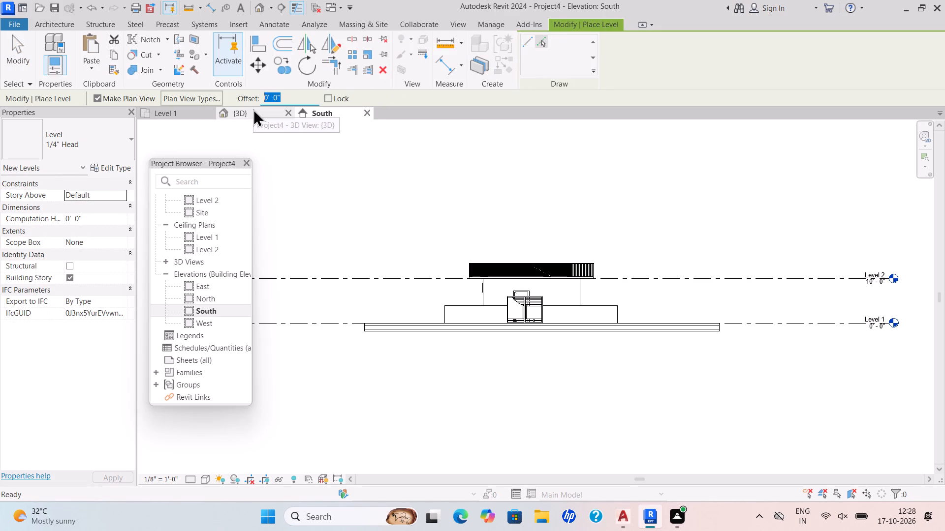
type("10")
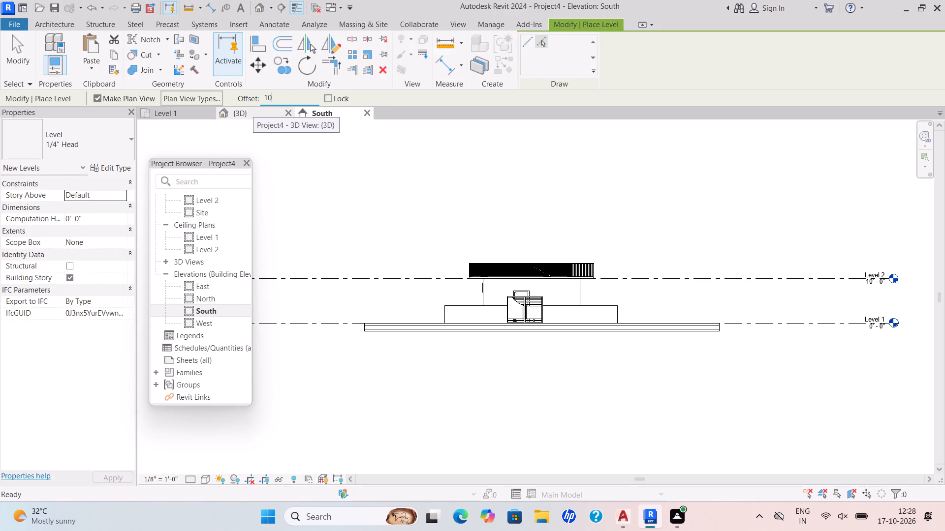
type("'6\"")
key("Return")
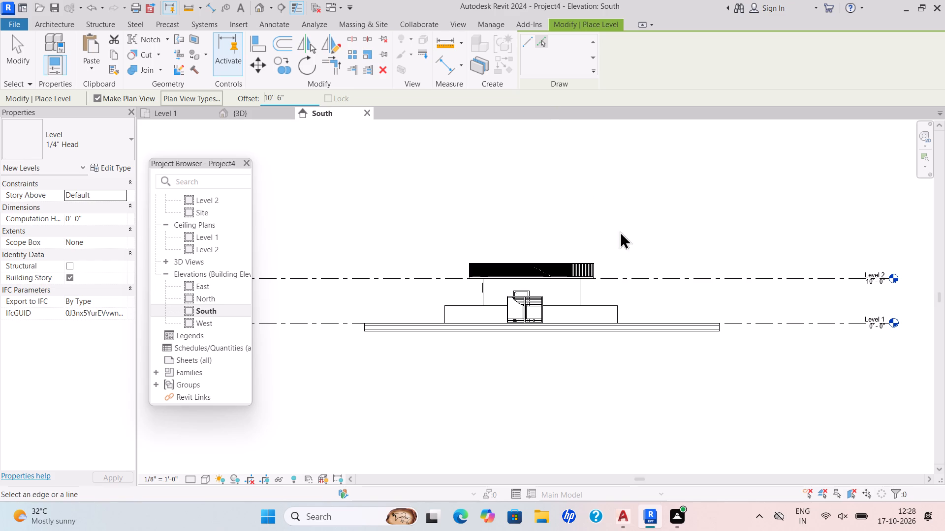
left_click(625, 274)
middle_click_drag(642, 178, 551, 264)
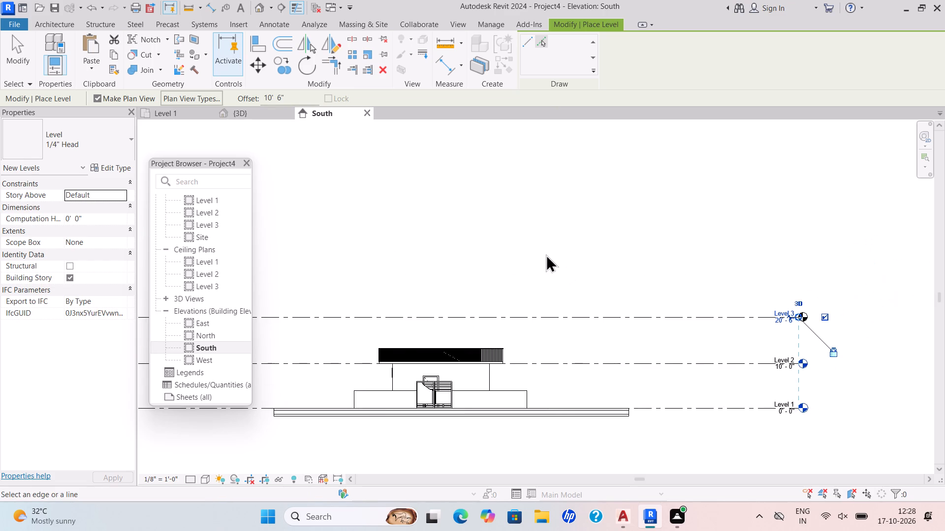
left_click(546, 314)
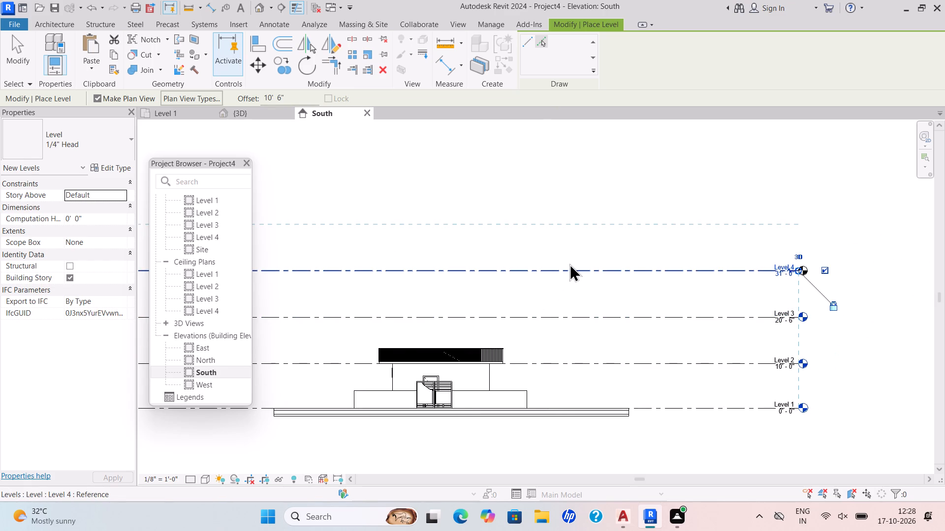
left_click(568, 266)
left_click(602, 220)
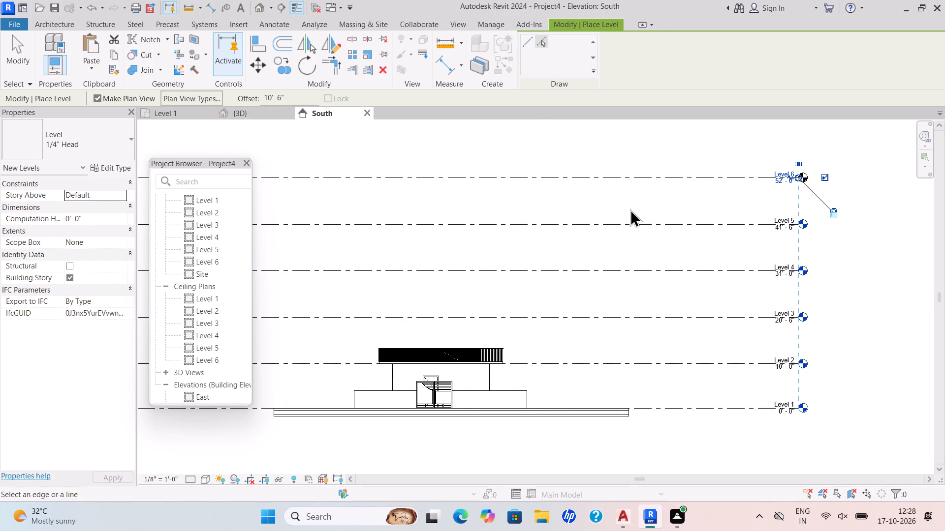
middle_click_drag(612, 242, 595, 285)
scroll(601, 267, "down", 1)
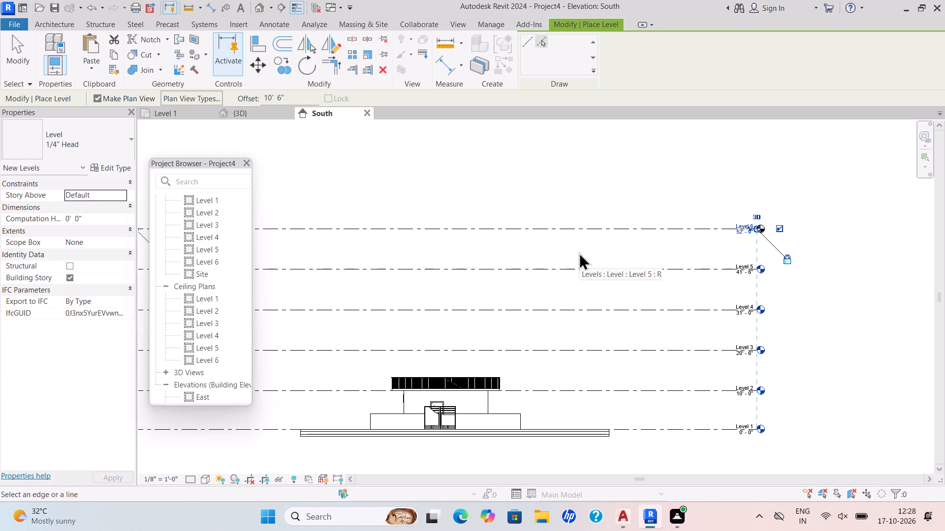
key("Escape")
Copy the house with its roof slab, railings and gate, excluding the boundary wall, and paste it aligned to Levels 2 through 6.
scroll(506, 301, "up", 1)
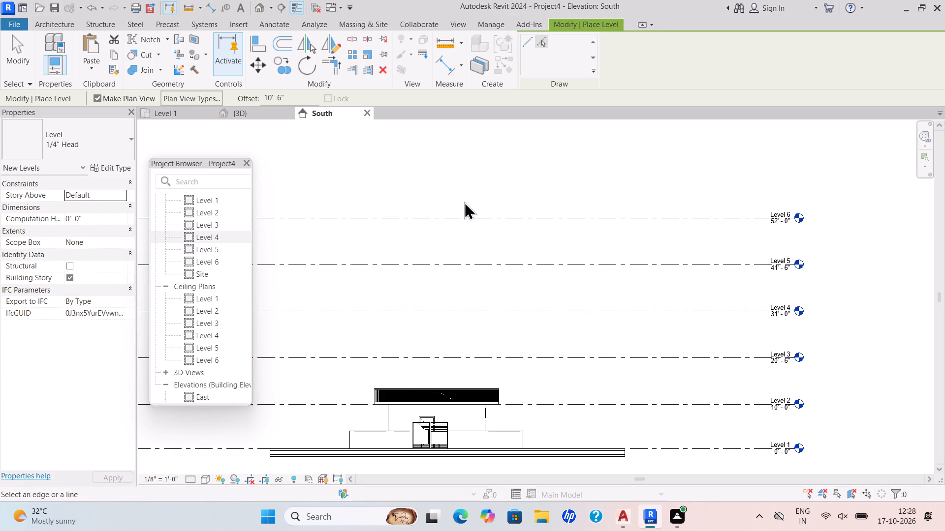
middle_click_drag(480, 292, 552, 206)
scroll(480, 292, "down", 1)
scroll(554, 204, "up", 1)
scroll(428, 290, "up", 3)
left_click_drag(434, 298, 523, 314)
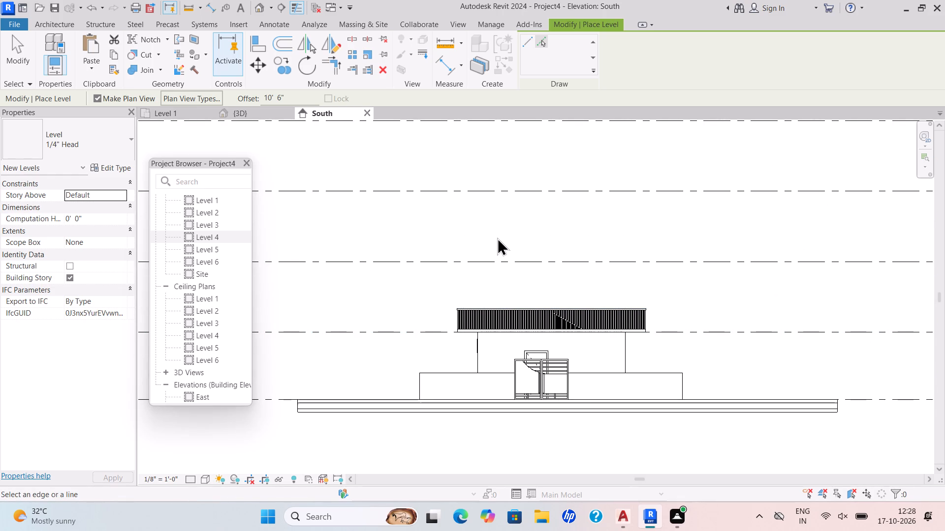
key("Escape")
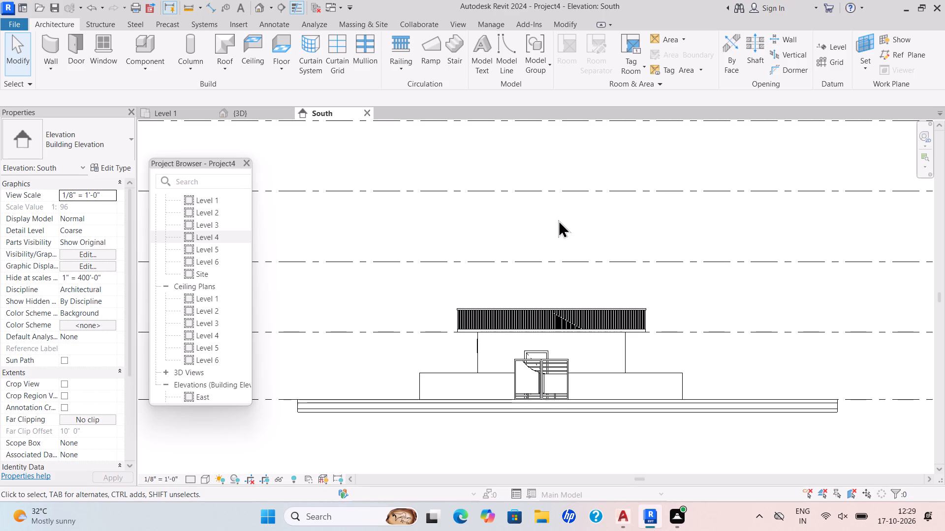
left_click_drag(428, 293, 609, 340)
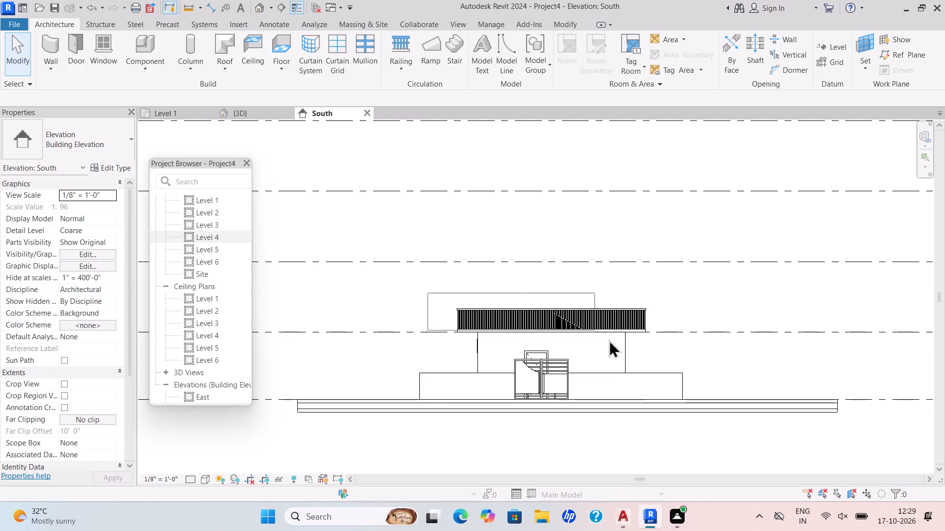
left_click_drag(609, 340, 661, 436)
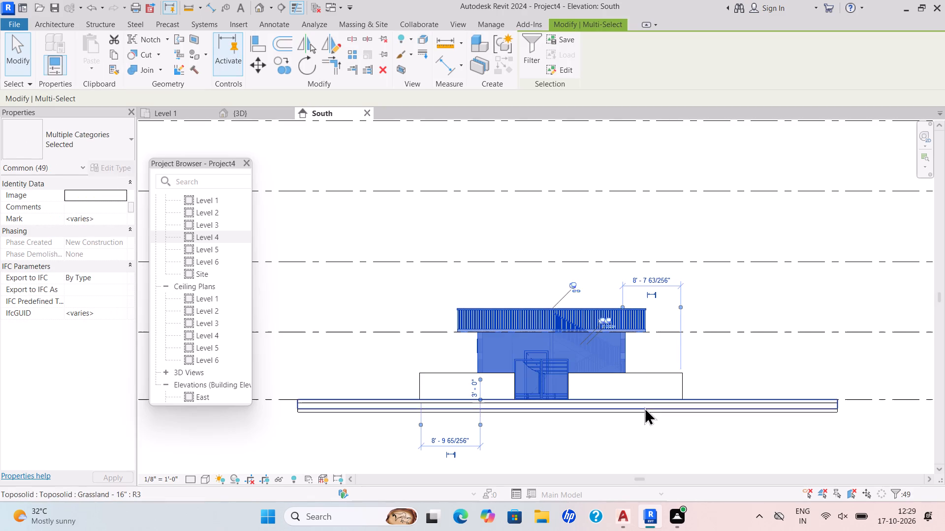
left_click(113, 53)
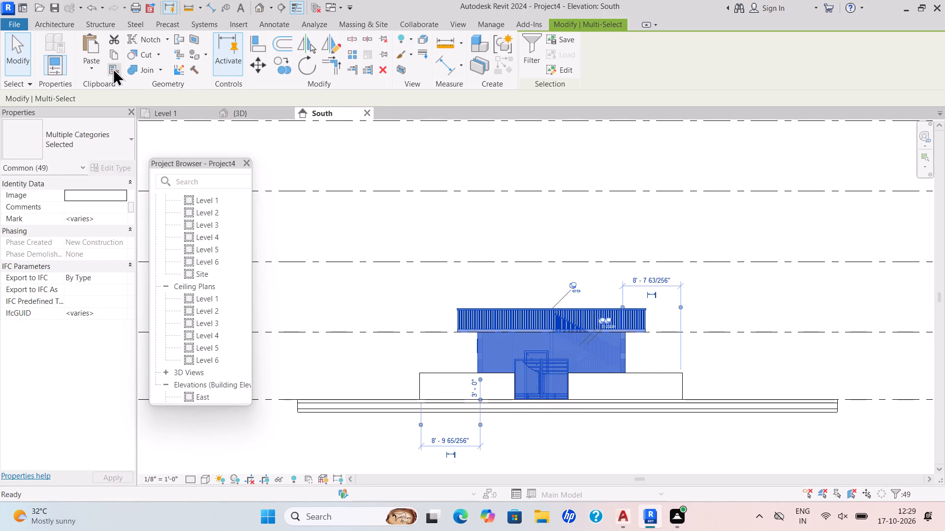
left_click(94, 68)
left_click(122, 106)
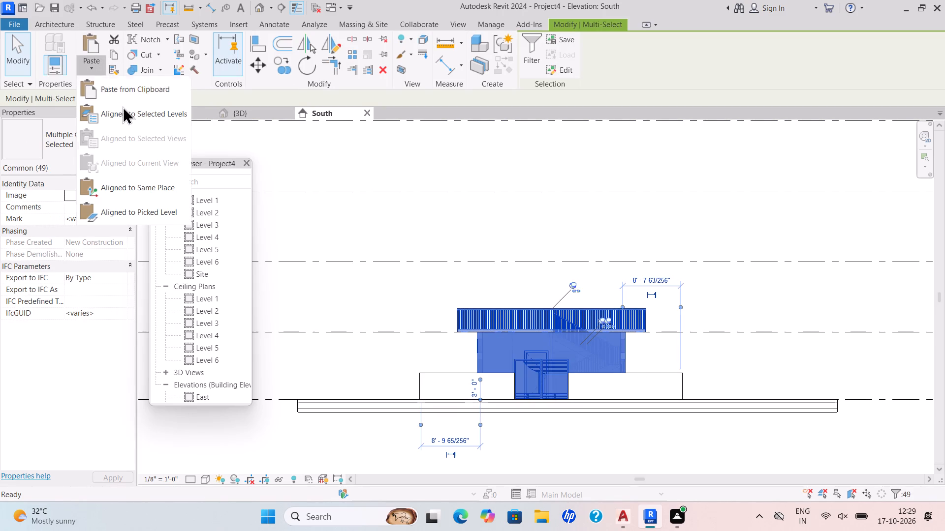
left_click_drag(258, 170, 259, 188)
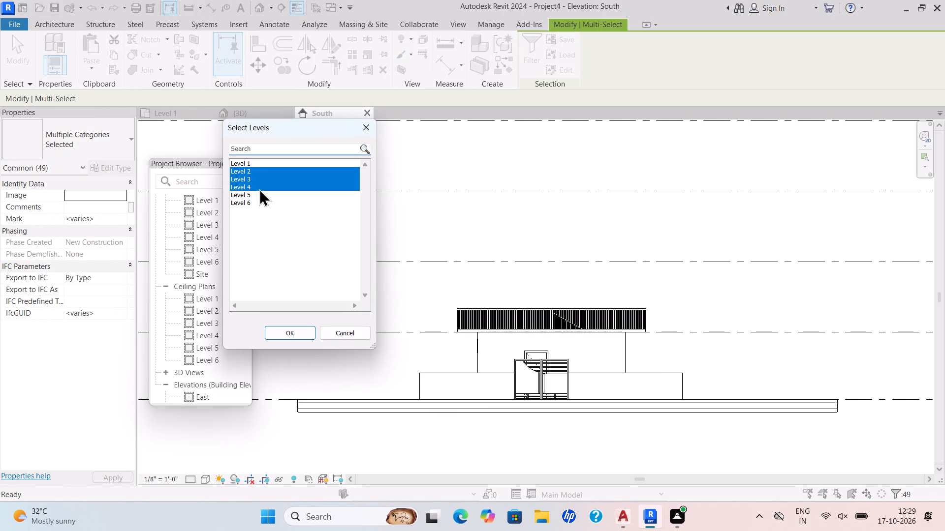
left_click_drag(259, 188, 253, 215)
left_click(299, 340)
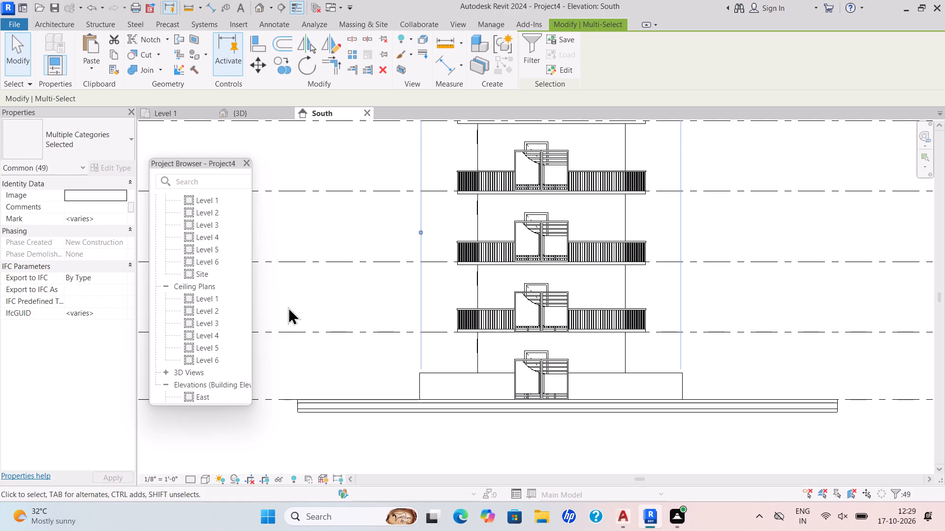
In the 3D view, delete the copied gate on Level 2 at the front of the building.
scroll(442, 237, "down", 2)
left_click(240, 109)
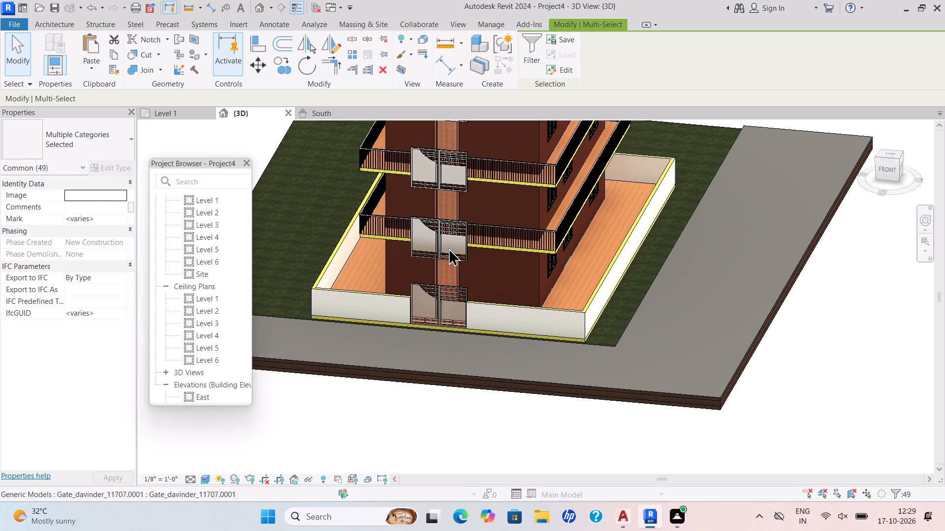
key("Escape")
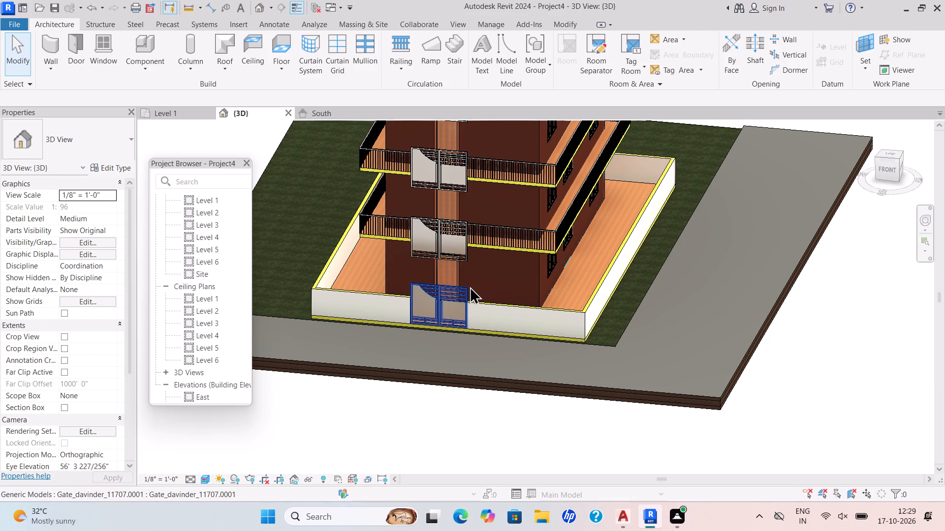
scroll(473, 294, "down", 3)
middle_click(472, 294)
scroll(472, 294, "up", 1)
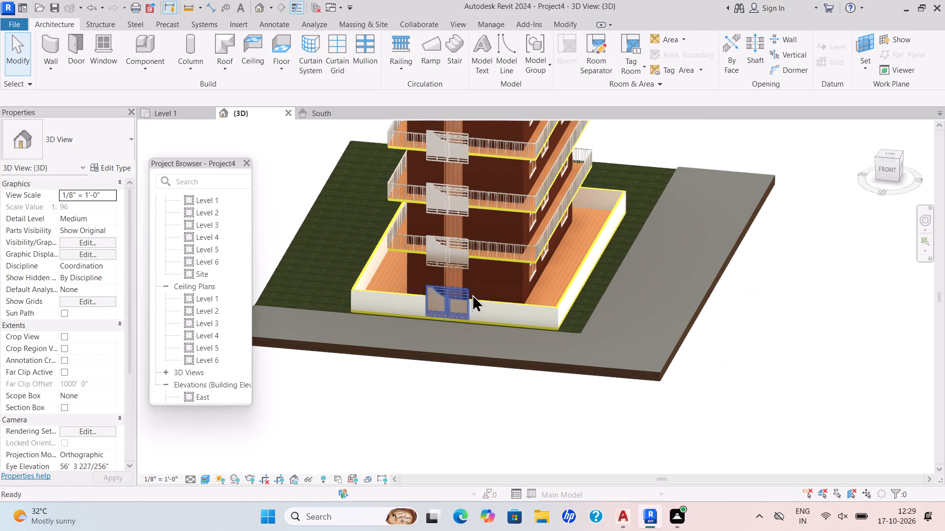
middle_click_drag(472, 294, 483, 248, "shift")
scroll(483, 238, "up", 1)
middle_click_drag(483, 238, 431, 293)
scroll(430, 293, "up", 1)
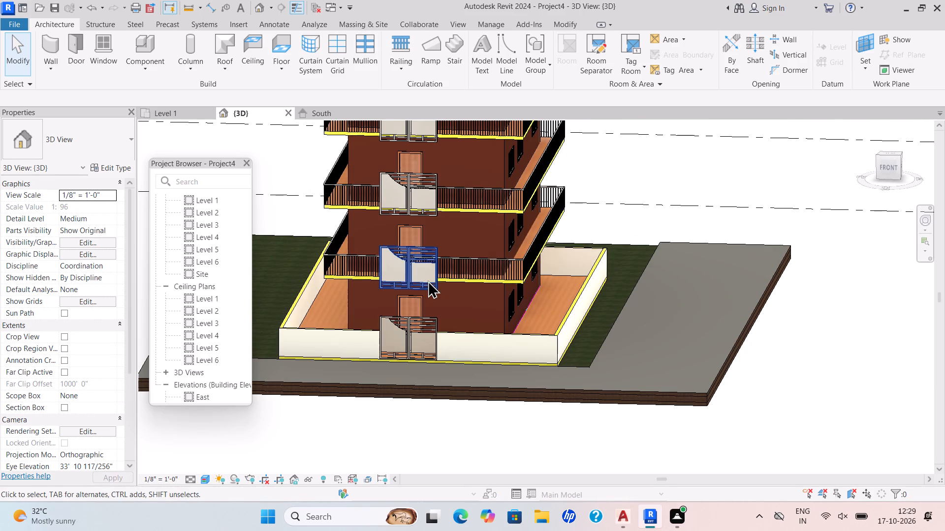
left_click(428, 281)
key("Delete")
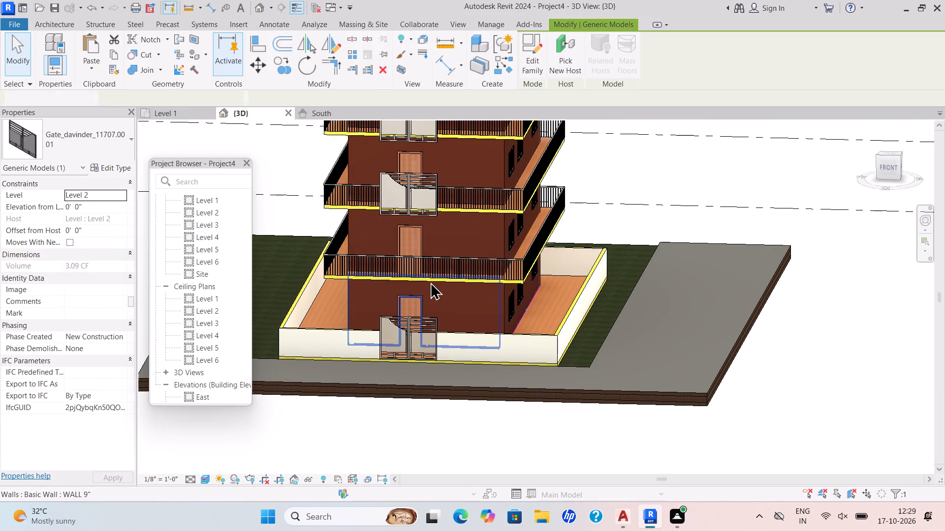
Delete the copied gate on Level 3 at the front of the building.
middle_click_drag(428, 288, 360, 375)
middle_click(360, 375)
scroll(340, 318, "up", 1)
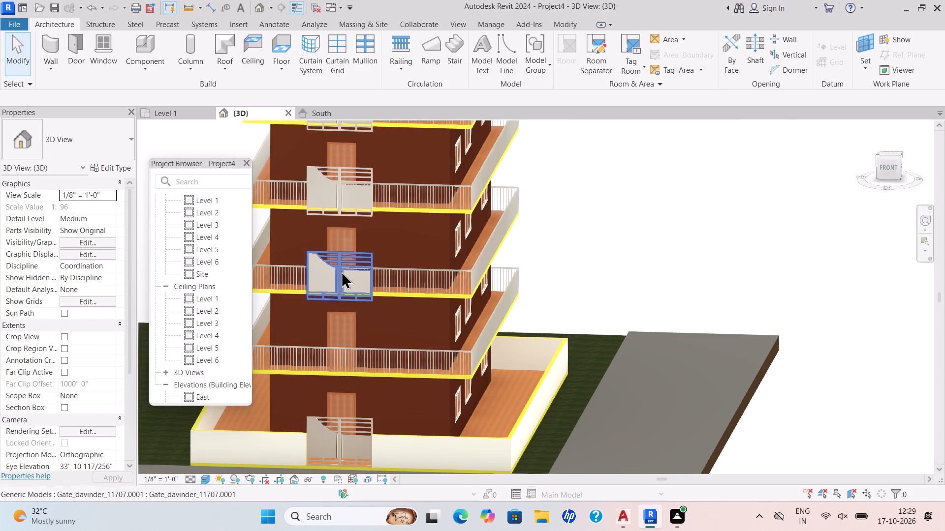
left_click(341, 295)
key("Delete")
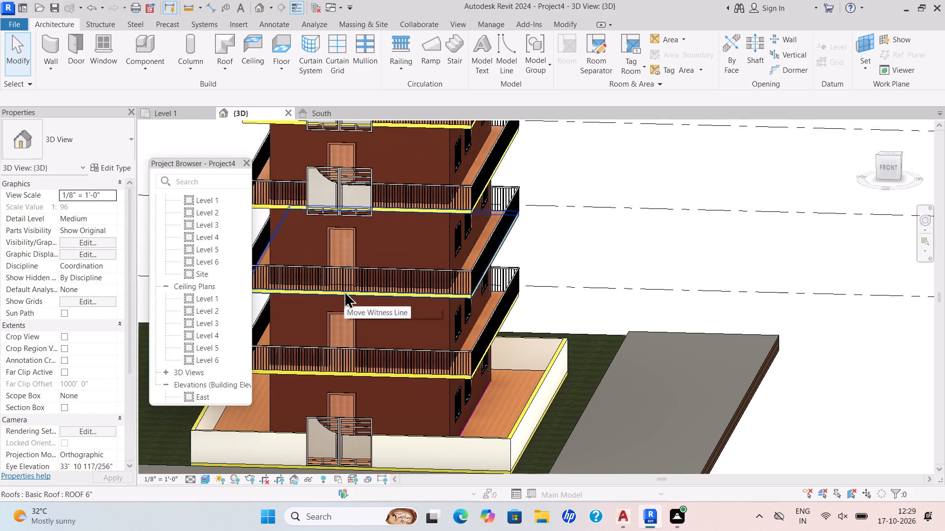
Delete the copied gate on Level 4, keeping the roof slab behind it.
middle_click_drag(343, 306, 336, 379)
scroll(338, 277, "up", 4)
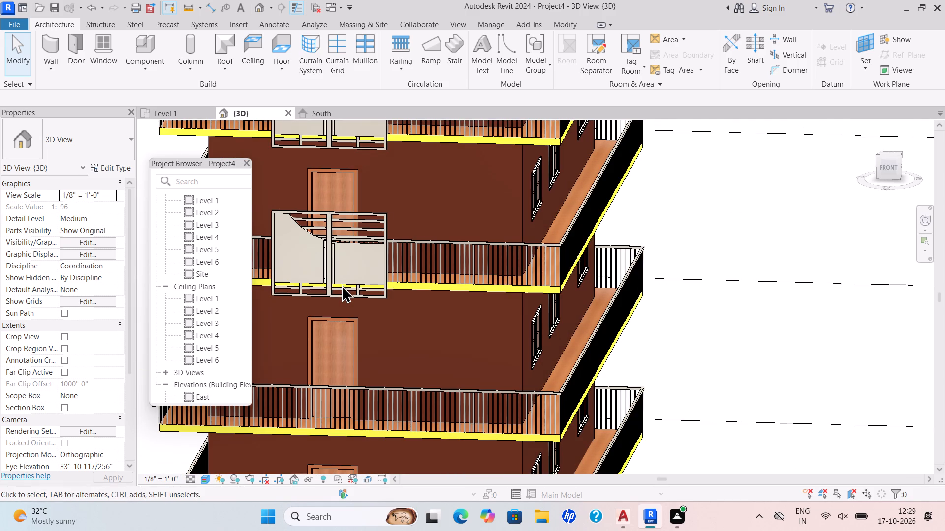
left_click(343, 286)
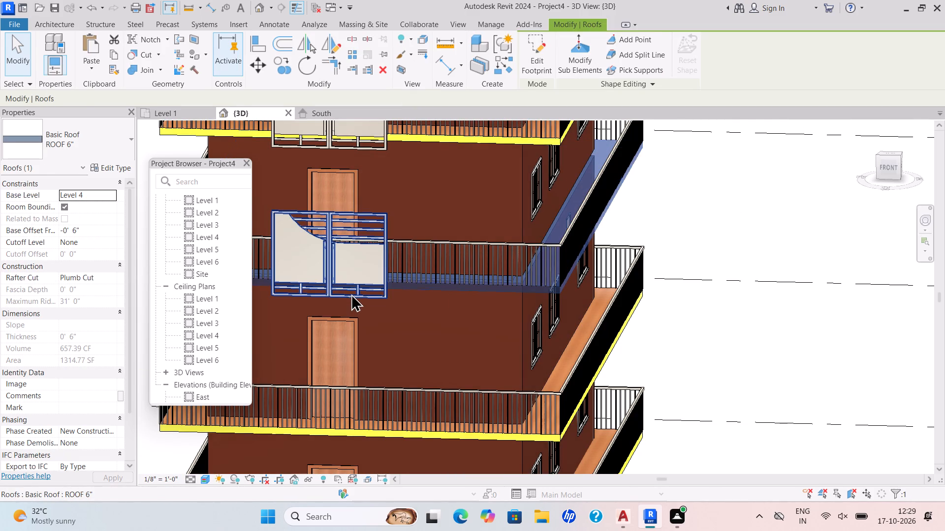
key("Escape")
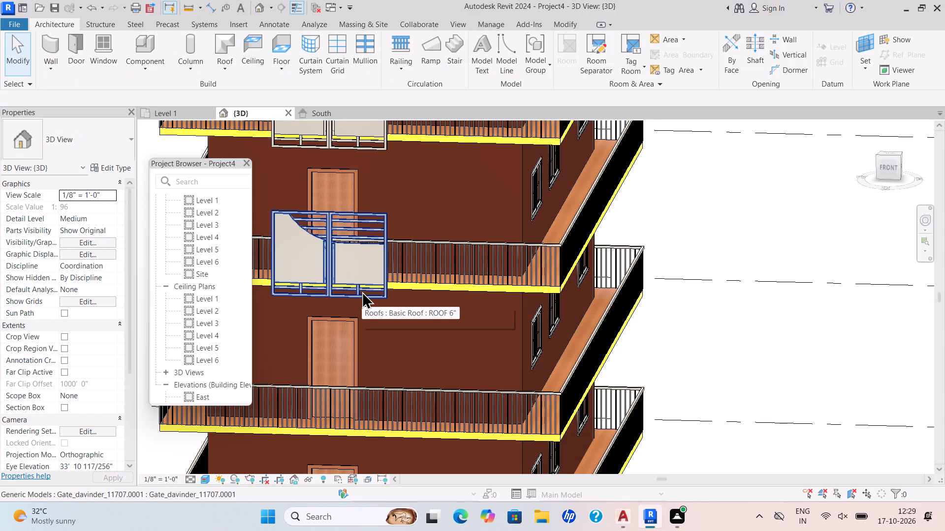
key("Delete")
left_click(362, 291)
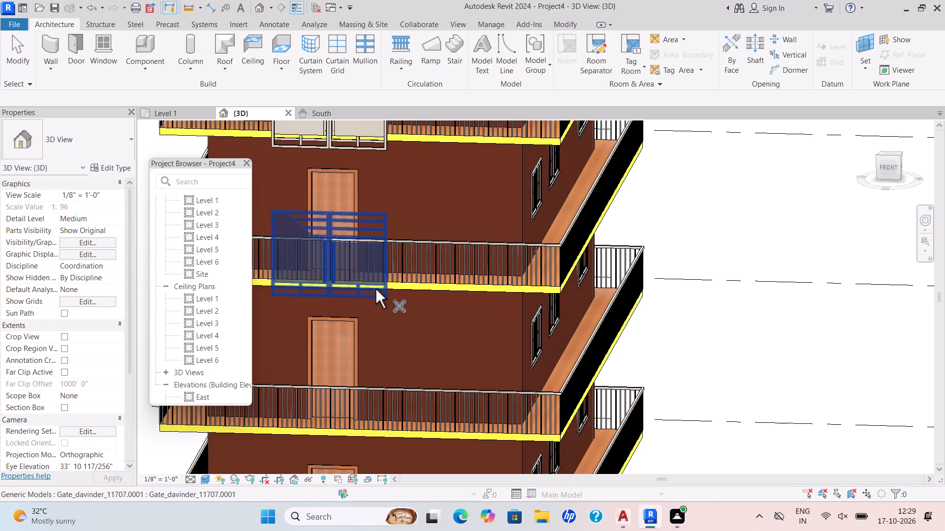
key("Delete")
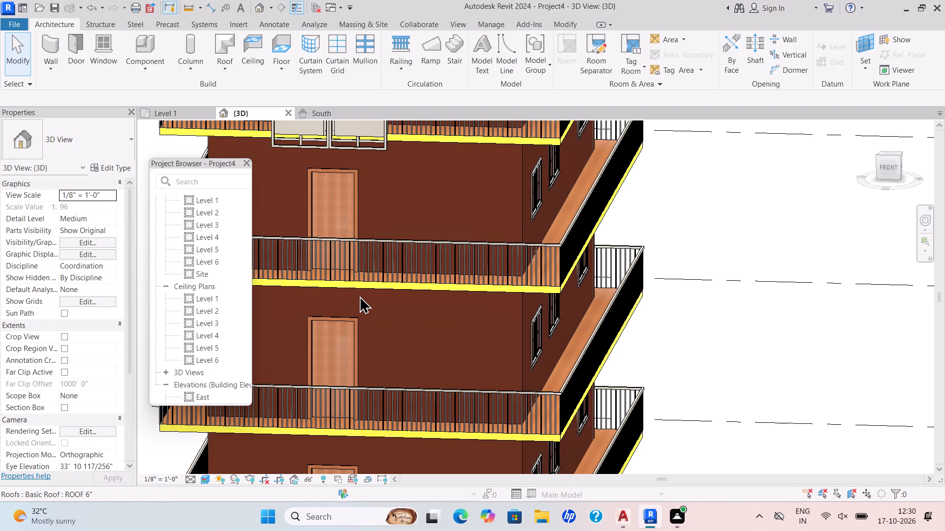
Delete the copied gate on Level 5 at the front of the building.
scroll(374, 250, "down", 1)
middle_click_drag(373, 264, 350, 359)
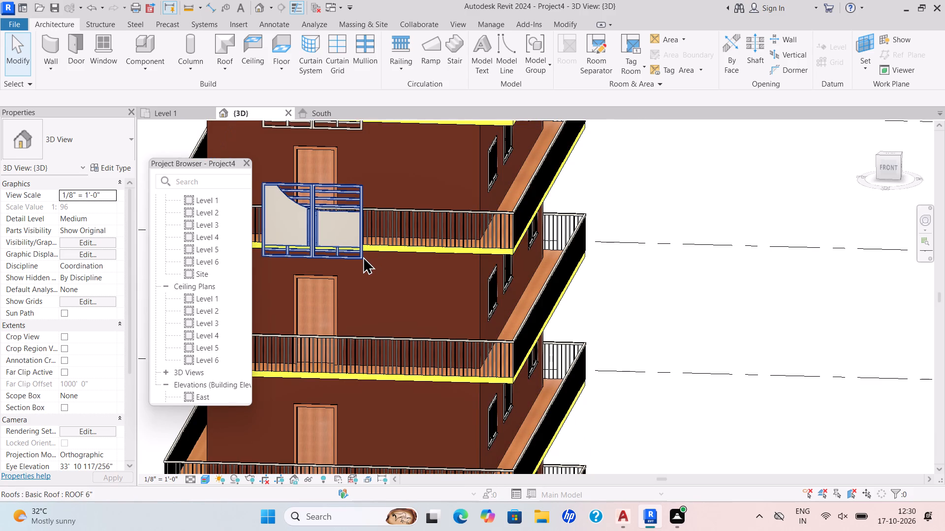
left_click(363, 256)
key("Delete")
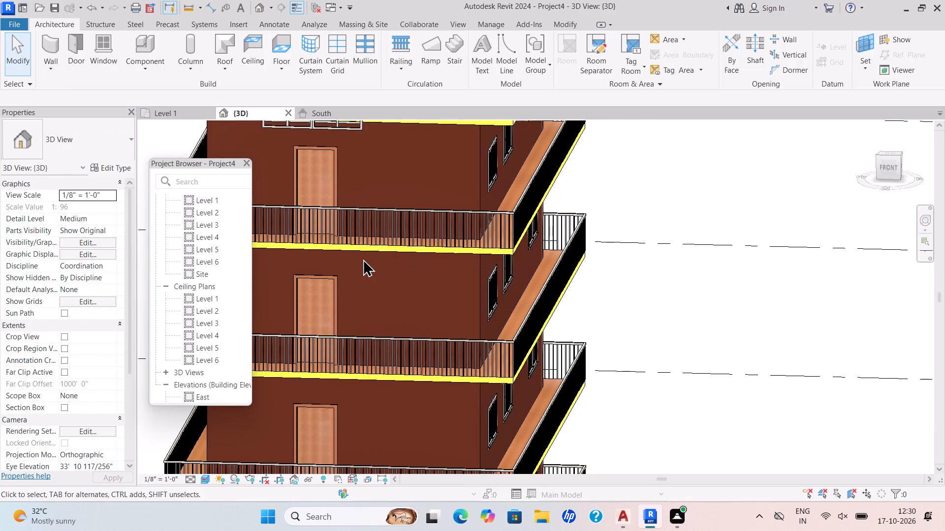
Delete the copied gate on Level 6 at the front of the building.
scroll(391, 210, "down", 2)
middle_click_drag(382, 246, 354, 345)
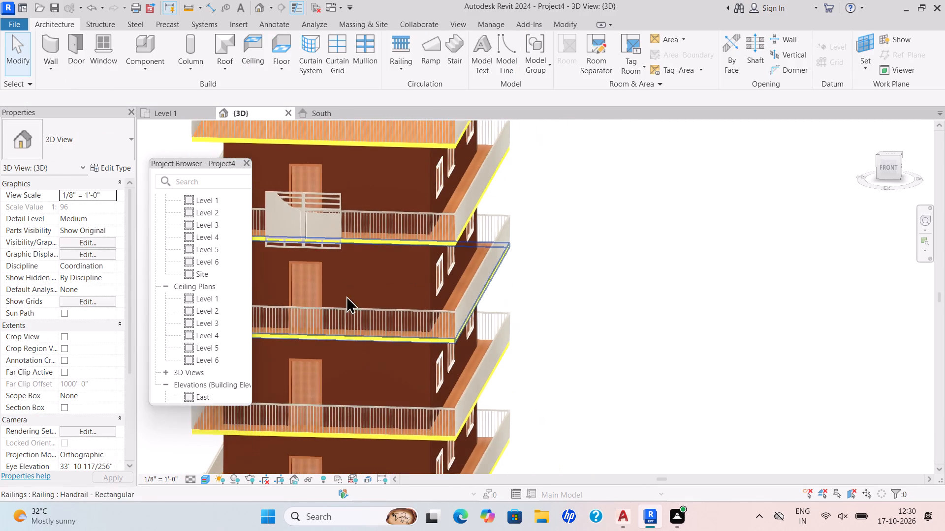
left_click(331, 250)
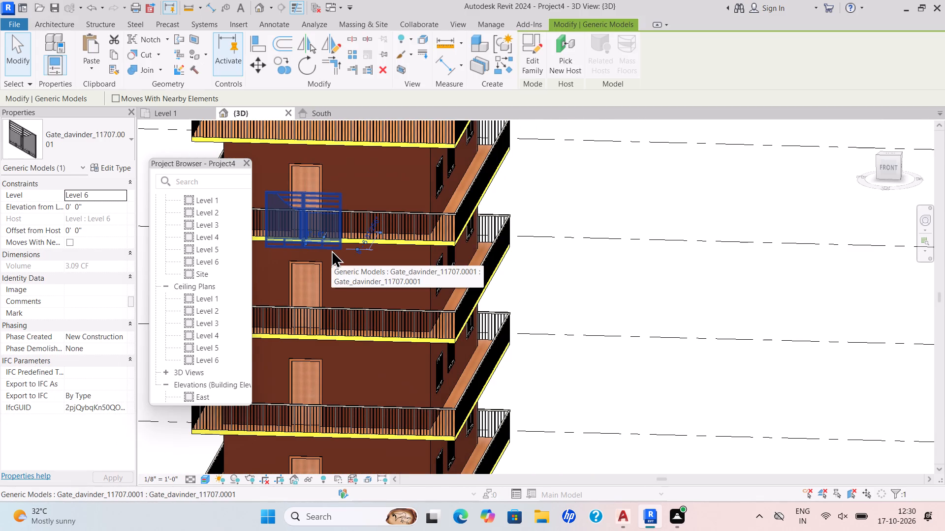
key("Delete")
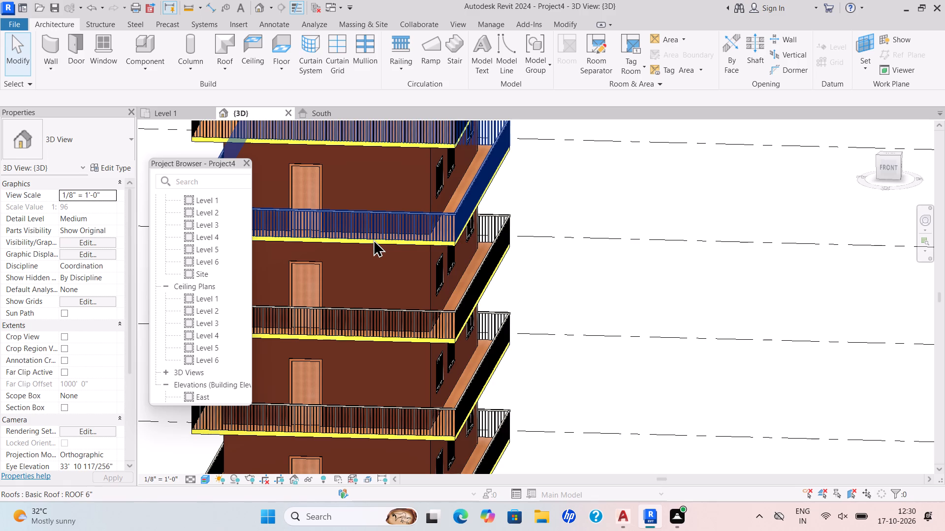
Examine the whole multi-storey building in 3D, from the roof down to the ground-level gate and boundary wall.
scroll(335, 291, "down", 6)
scroll(365, 275, "up", 1)
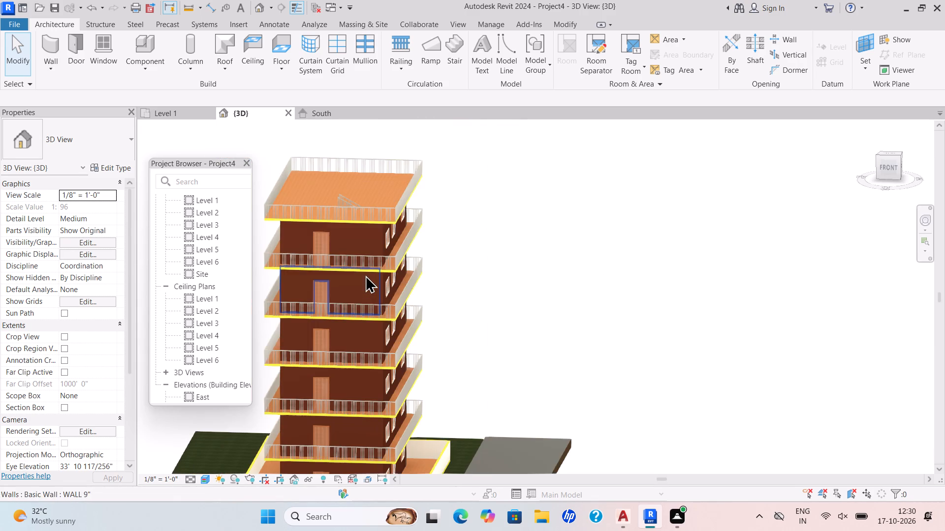
scroll(367, 269, "up", 1)
scroll(367, 268, "down", 2)
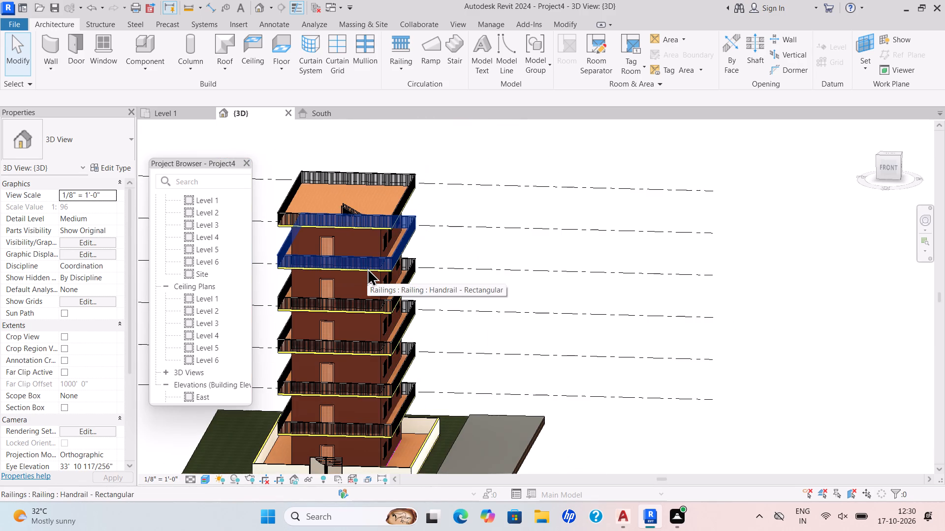
scroll(403, 315, "down", 4)
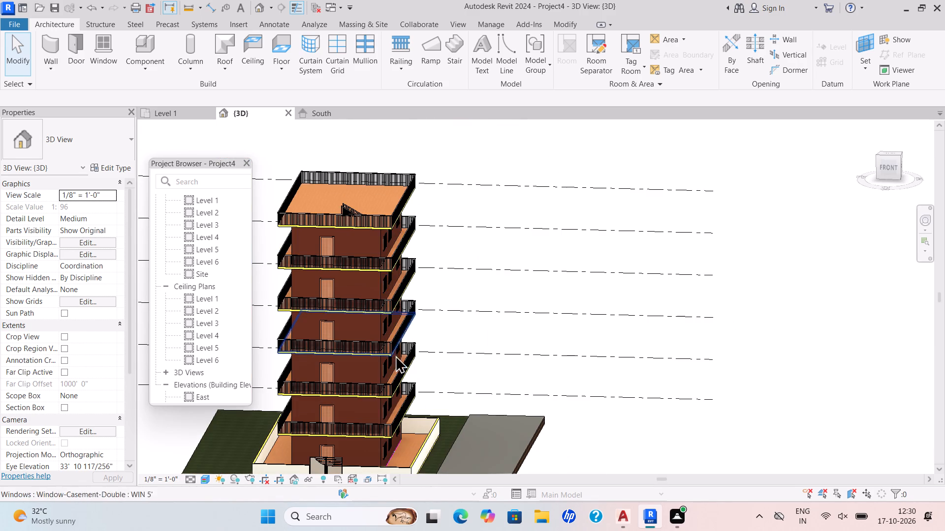
middle_click_drag(412, 367, 450, 320)
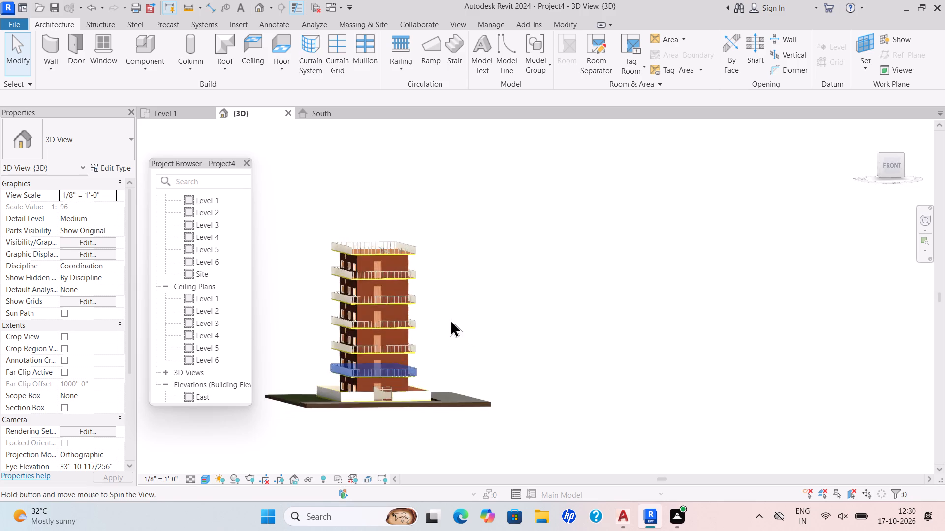
scroll(380, 383, "up", 9)
scroll(359, 407, "up", 1, "shift")
middle_click(358, 407, "shift")
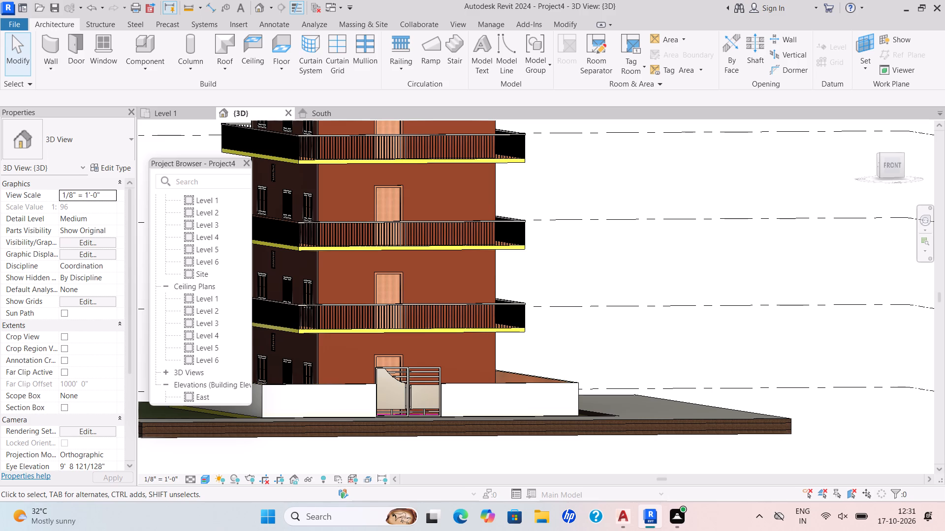
scroll(928, 530, "up", 3)
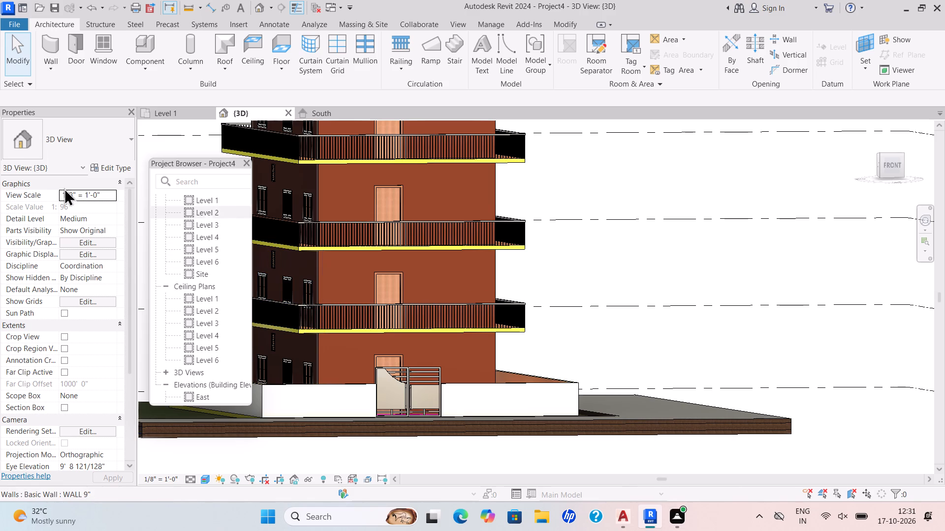
Save the project to the Desktop as a project file named b4.
left_click(17, 24)
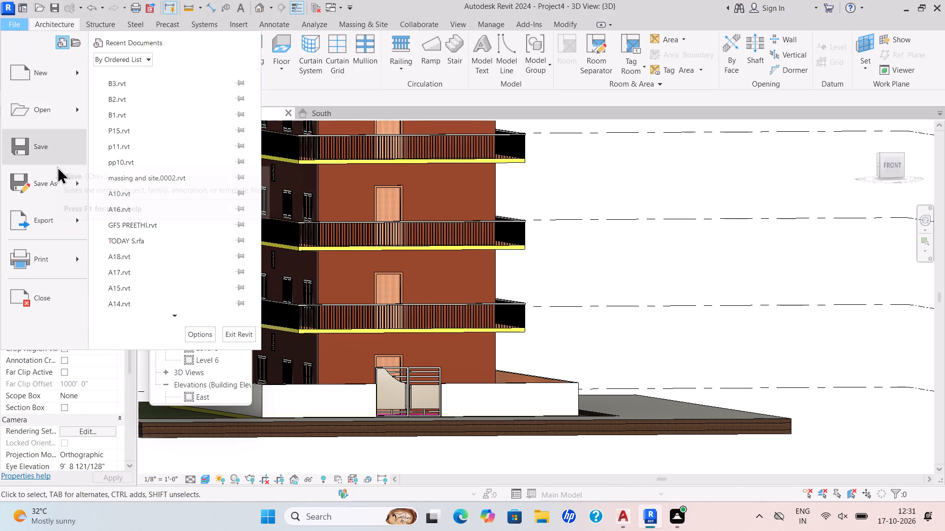
left_click(57, 180)
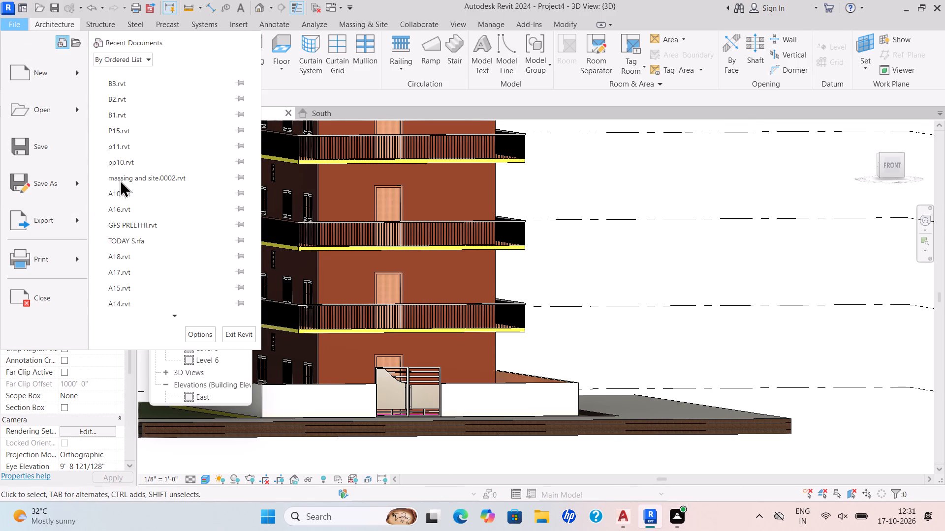
left_click(78, 178)
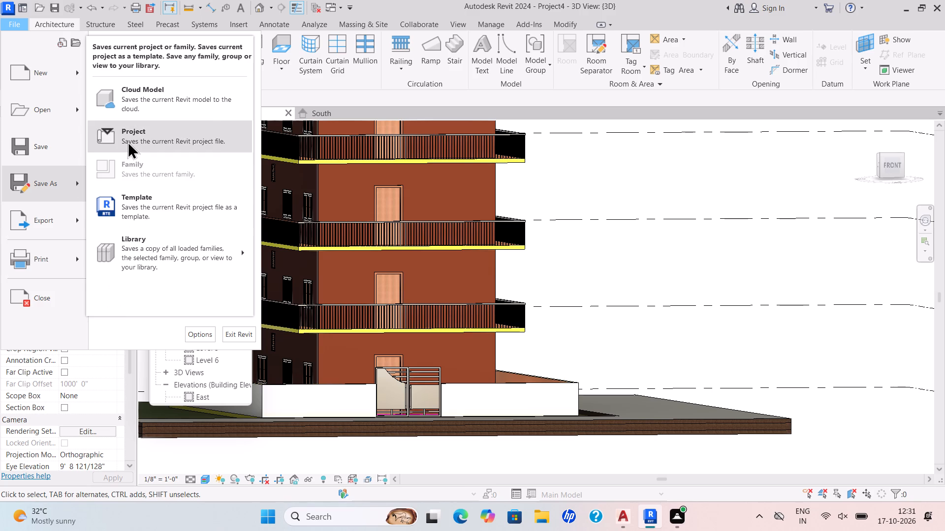
left_click(127, 141)
double_click(290, 347)
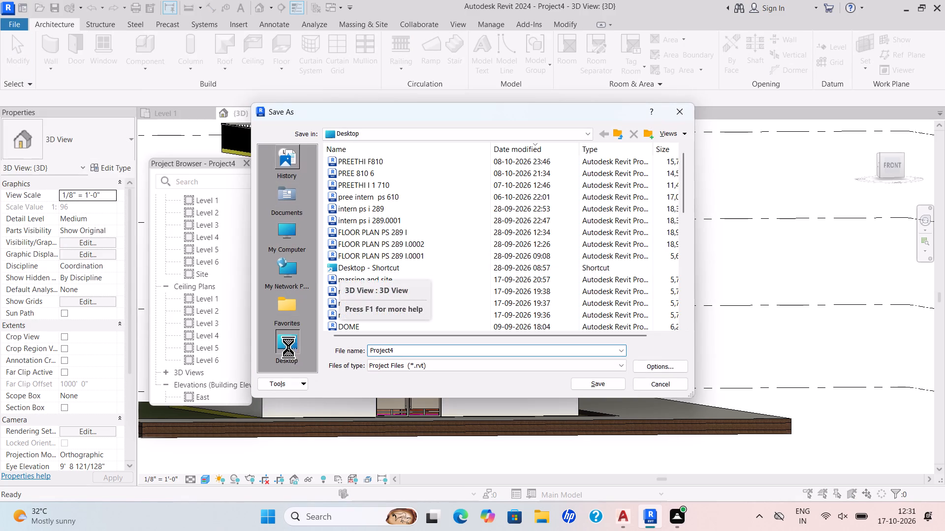
left_click(401, 350)
key("BackSpace")
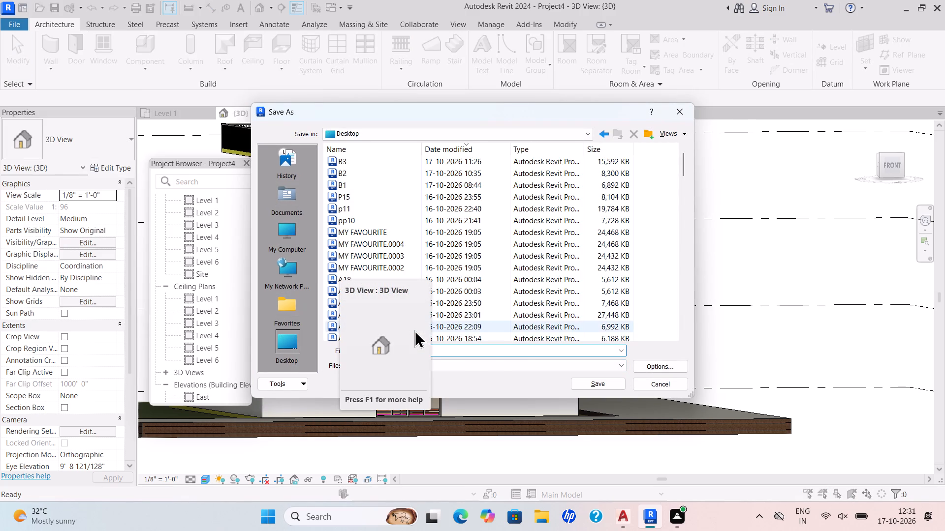
type("b4")
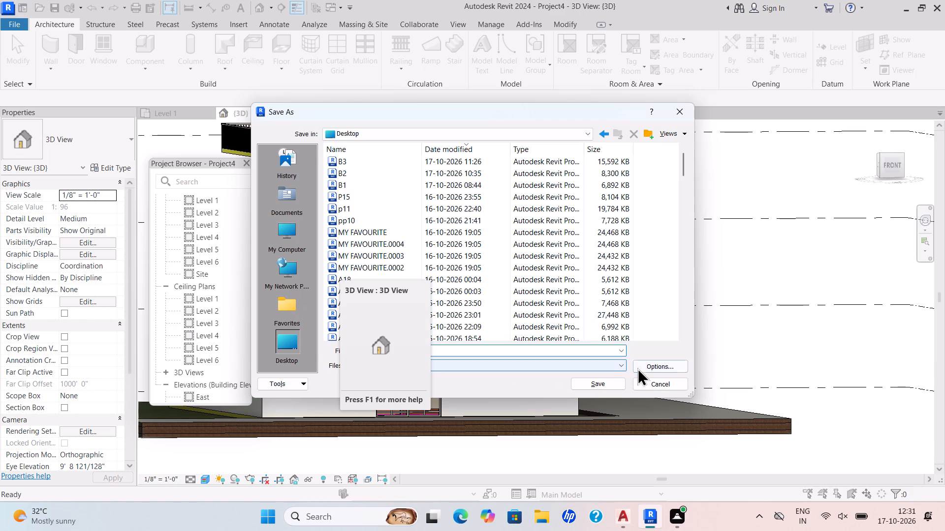
left_click(602, 388)
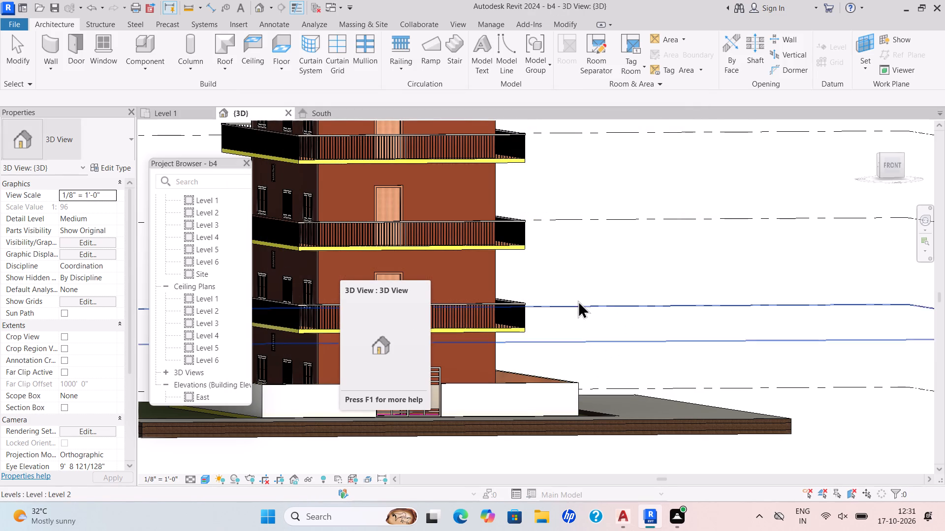
Switch to AutoCAD with the INTERNSHIP PPS 139 drawing in view.
scroll(582, 265, "up", 4)
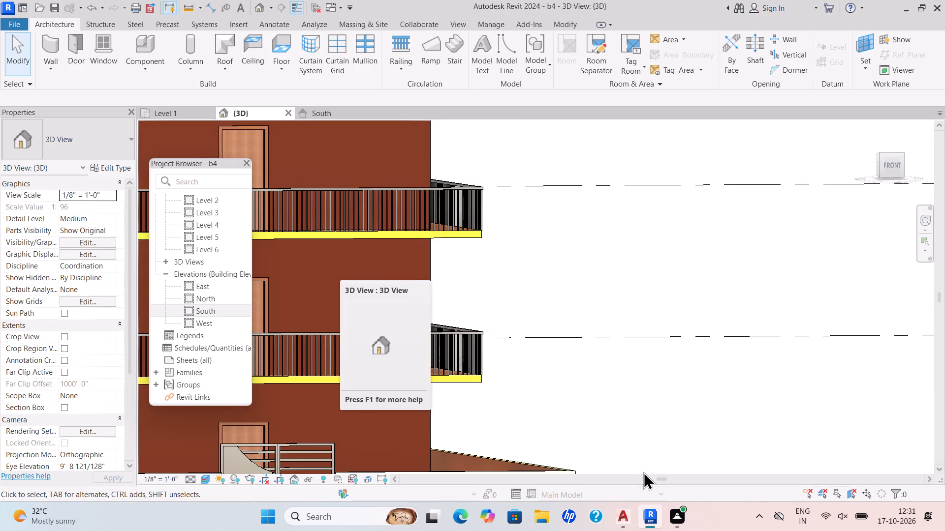
left_click(610, 466)
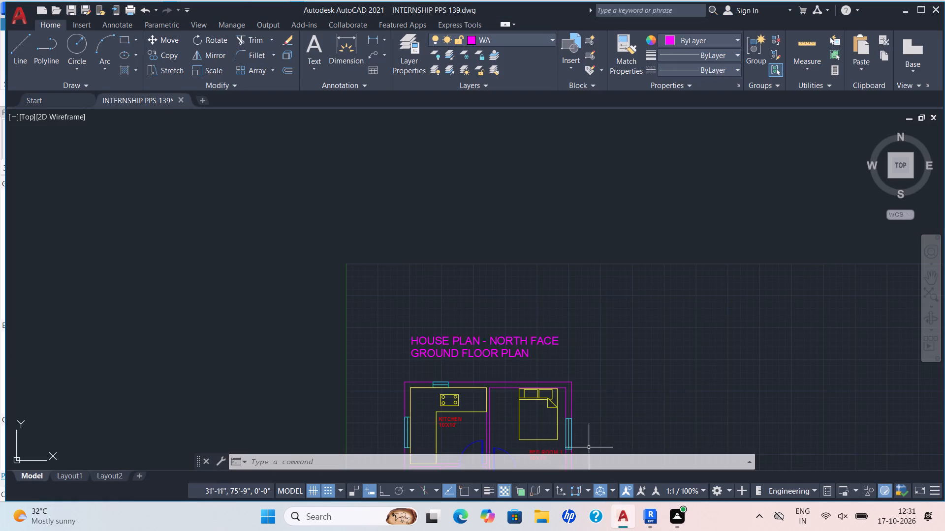
scroll(326, 188, "down", 3)
scroll(428, 285, "down", 1)
middle_click_drag(421, 283, 368, 251)
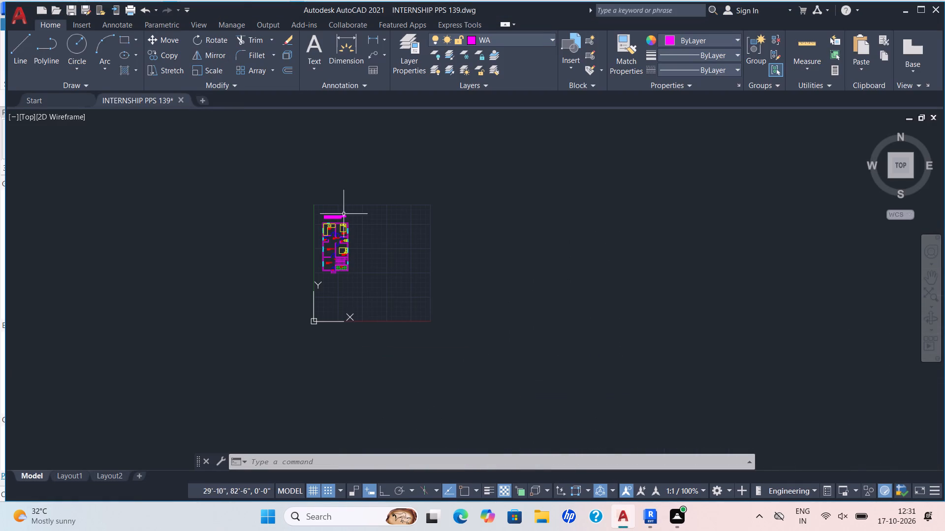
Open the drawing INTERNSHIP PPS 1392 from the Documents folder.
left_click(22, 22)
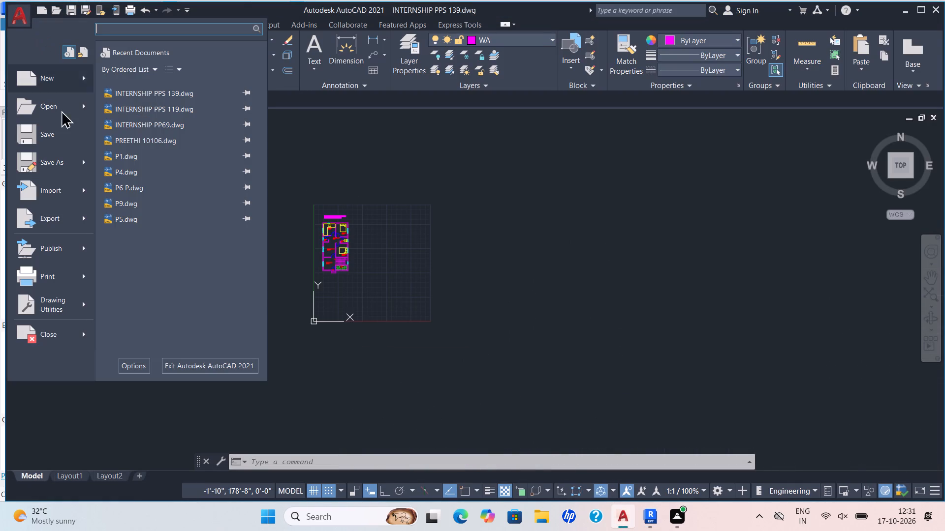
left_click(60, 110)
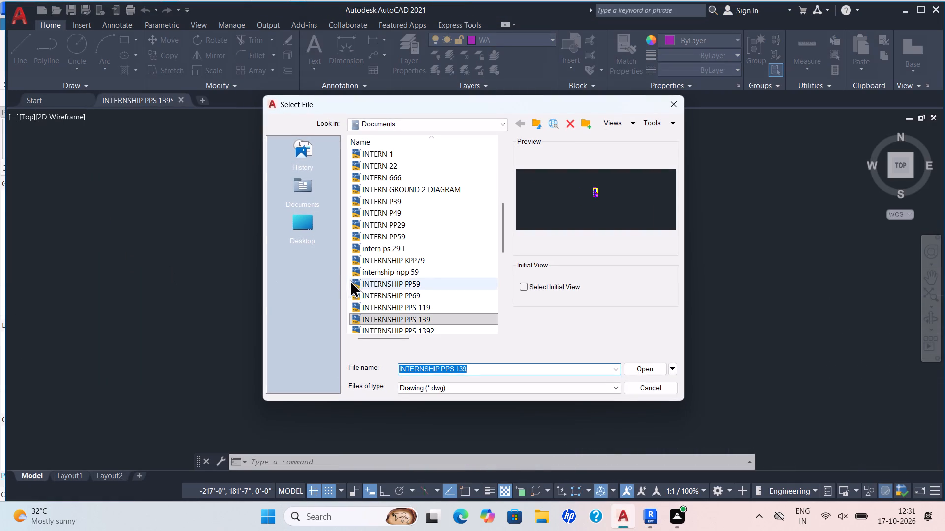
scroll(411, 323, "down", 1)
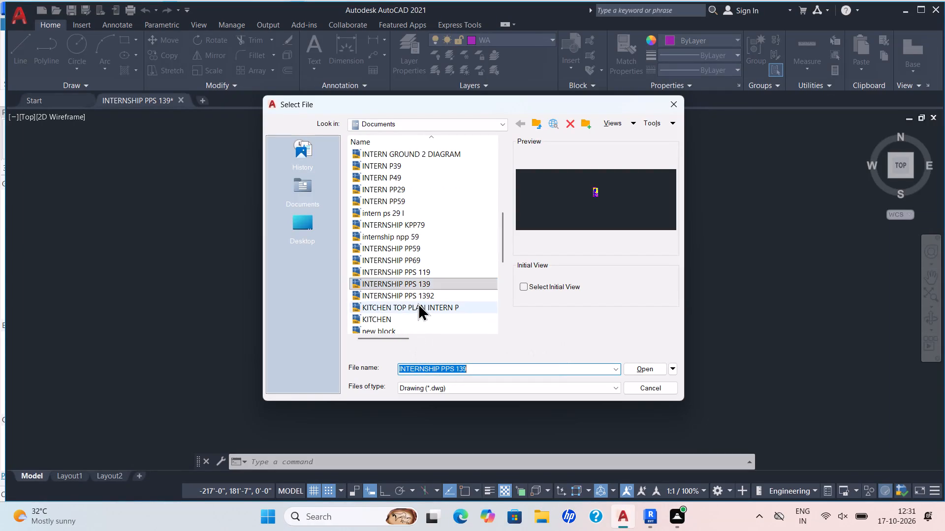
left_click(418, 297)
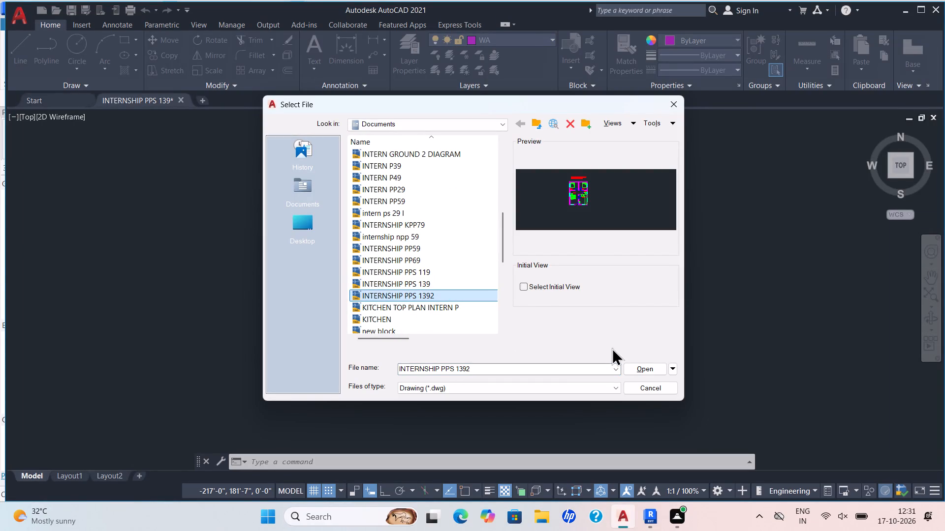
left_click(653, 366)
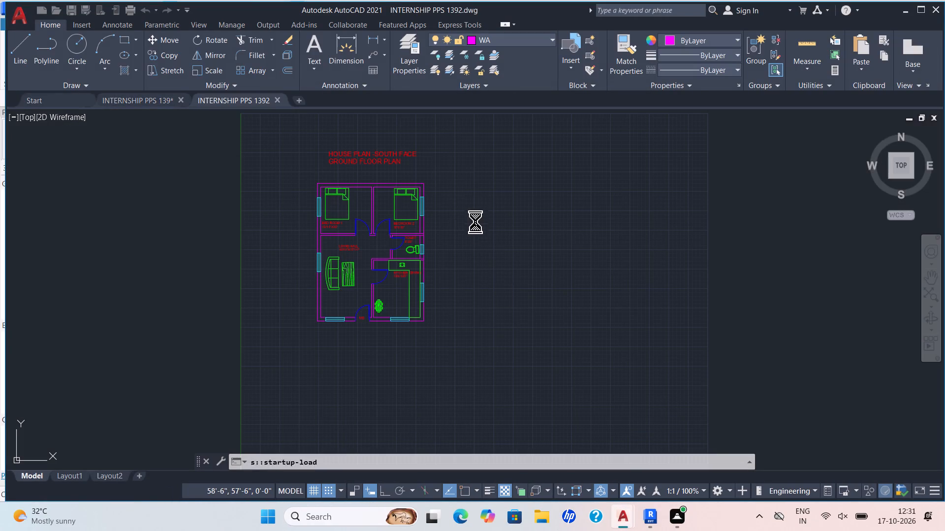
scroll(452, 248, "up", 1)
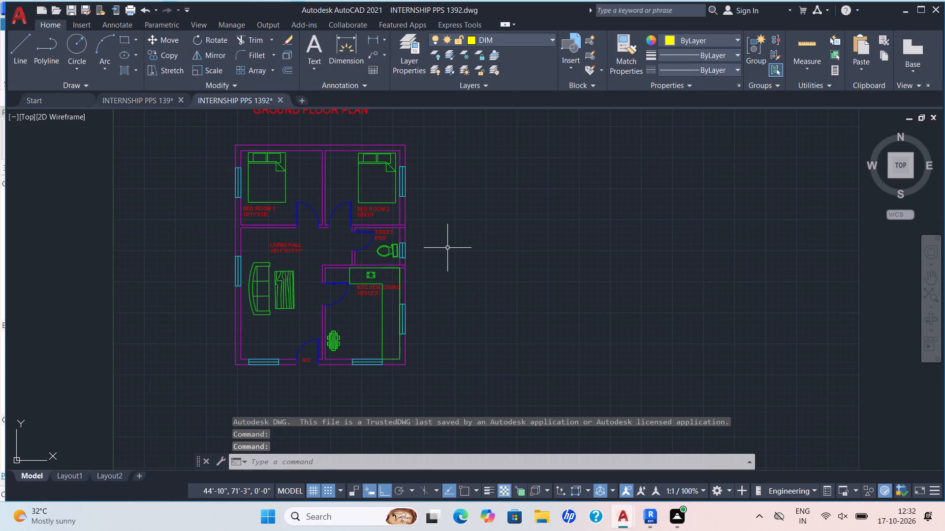
Open the drawing PREE I PPS 1596 from the Documents folder.
left_click(23, 23)
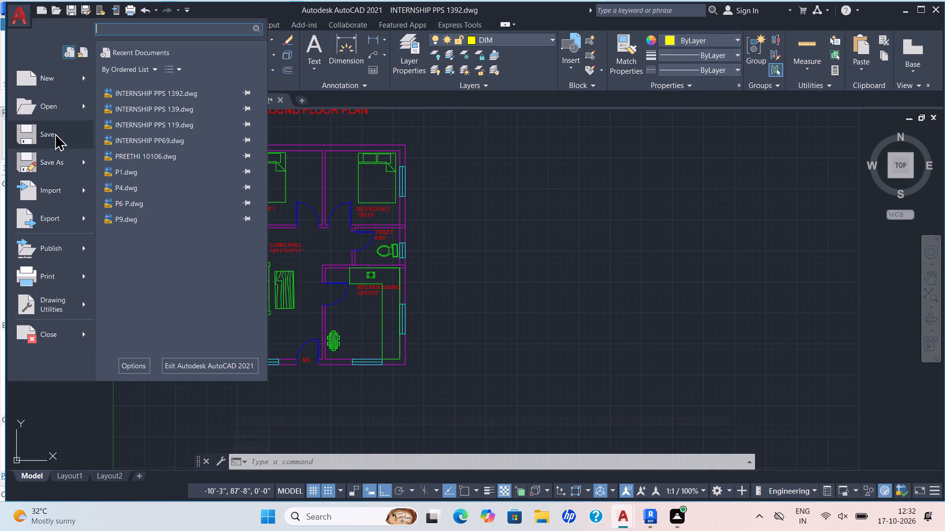
left_click(55, 111)
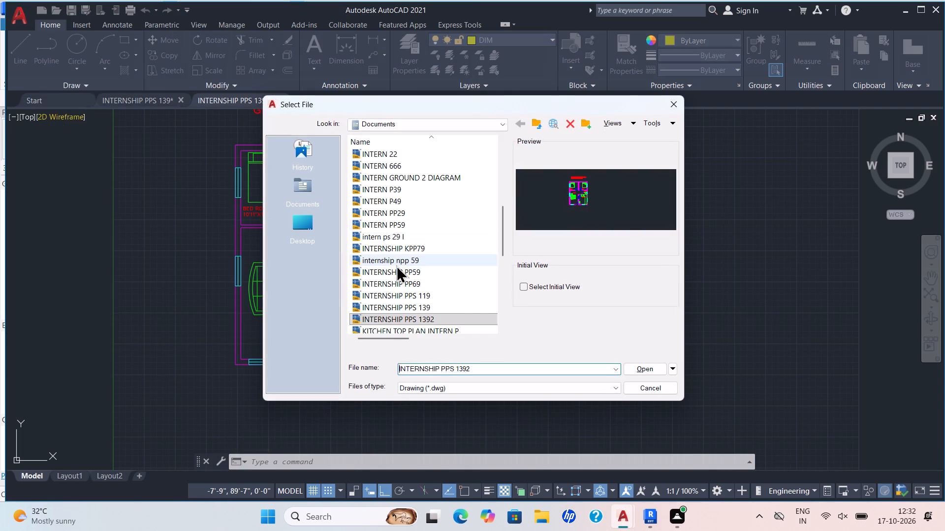
scroll(396, 265, "down", 2)
left_click(392, 308)
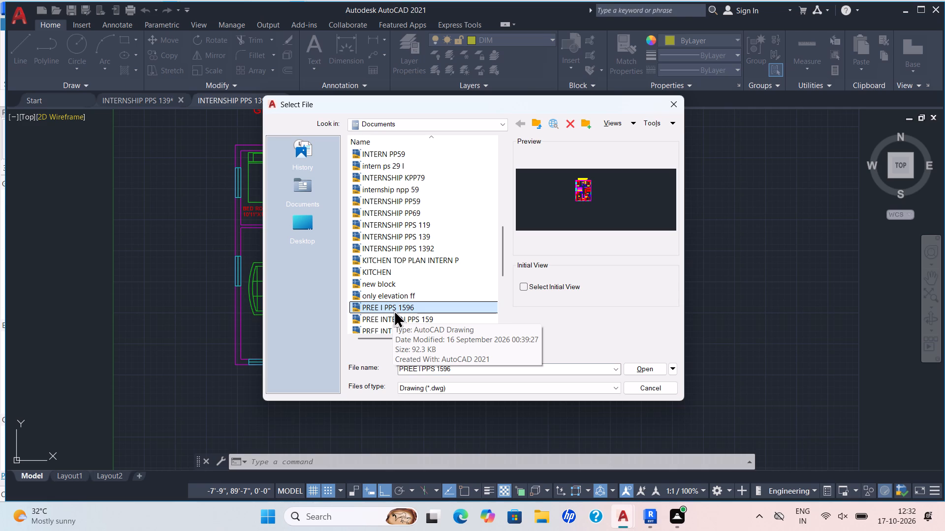
left_click(640, 369)
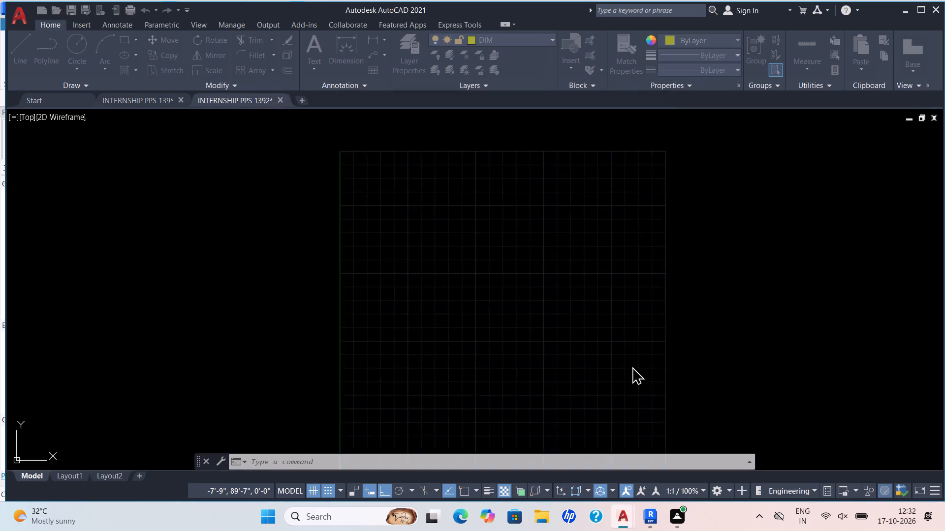
scroll(444, 200, "up", 1)
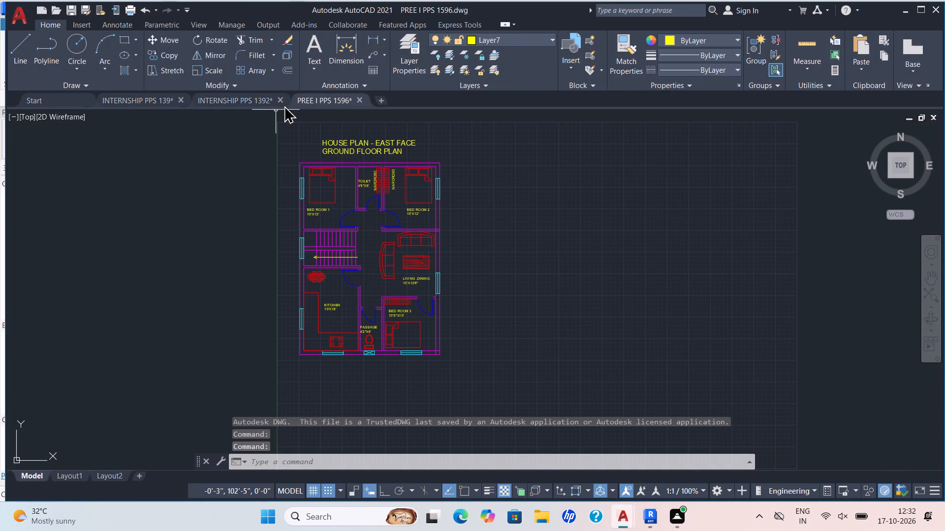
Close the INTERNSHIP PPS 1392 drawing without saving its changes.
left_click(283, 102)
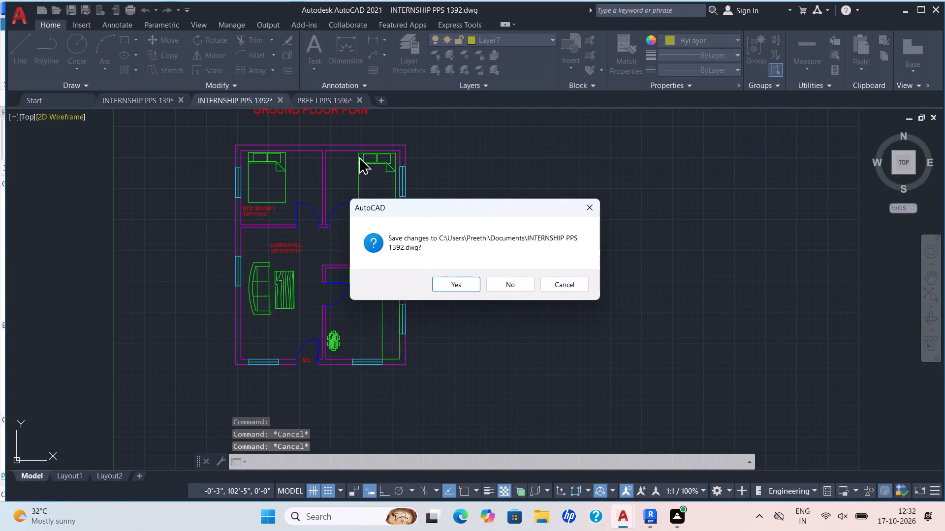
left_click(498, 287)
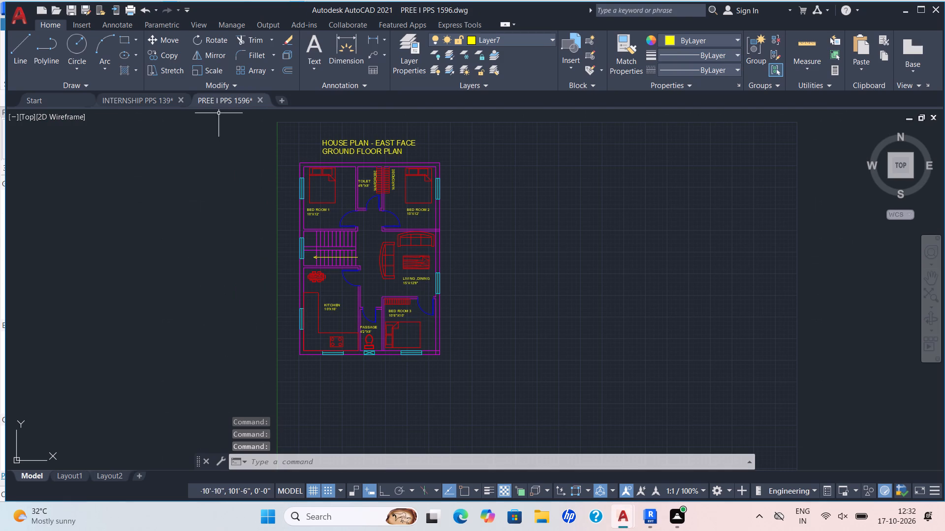
Close the INTERNSHIP PPS 139 drawing without saving its changes.
left_click(179, 103)
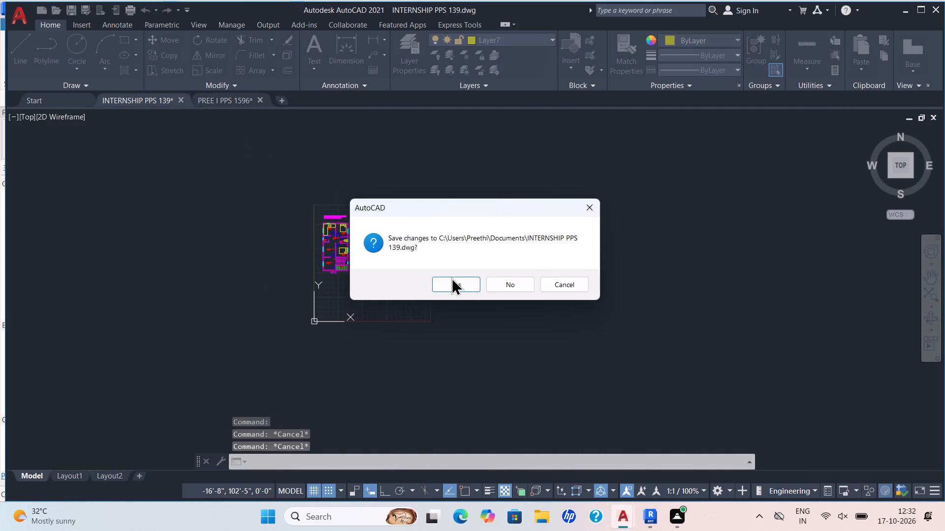
left_click(502, 284)
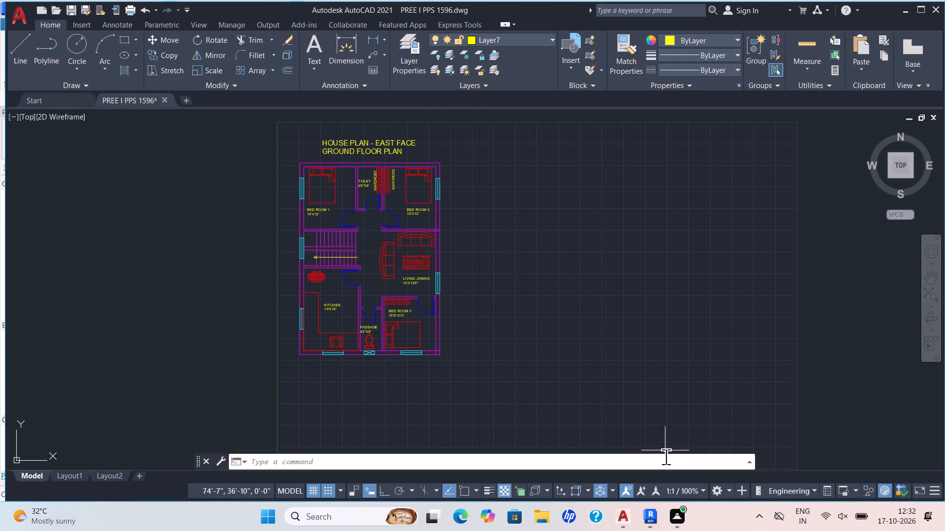
Switch to Revit with the b4 model's 3D view.
left_click(648, 517)
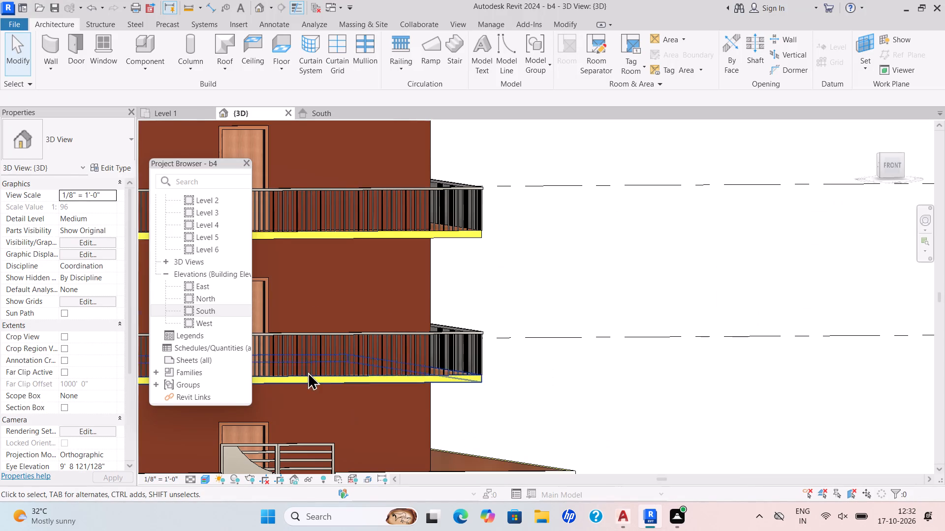
Start an in-place model in the Generic Models category, keeping the suggested name.
scroll(364, 358, "down", 5)
middle_click_drag(424, 343, 502, 321)
scroll(308, 393, "up", 2)
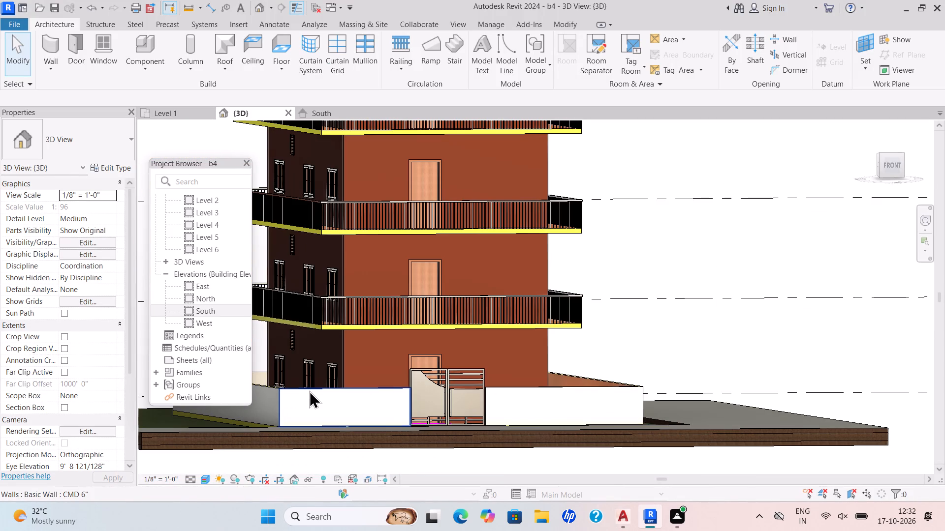
middle_click_drag(396, 371, 364, 387)
middle_click_drag(403, 383, 527, 353)
scroll(527, 353, "up", 1)
scroll(388, 373, "up", 2)
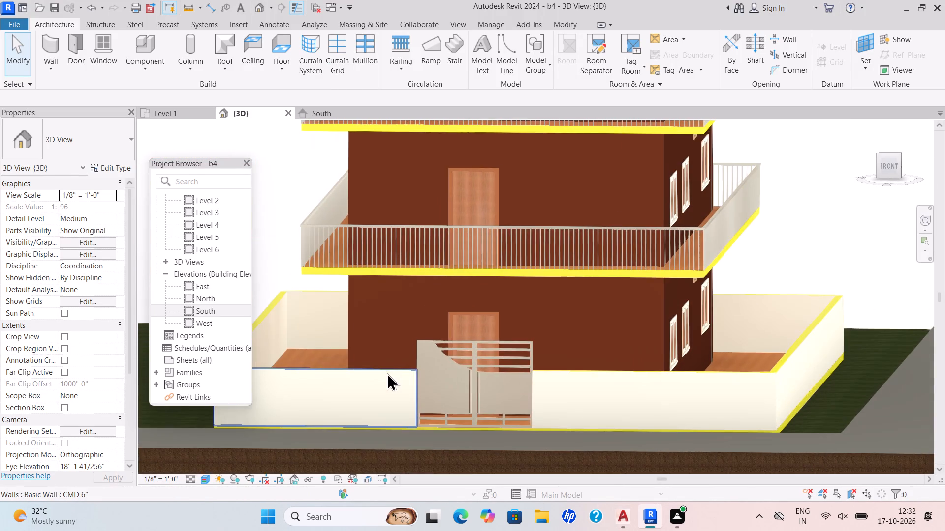
middle_click_drag(415, 367, 493, 349)
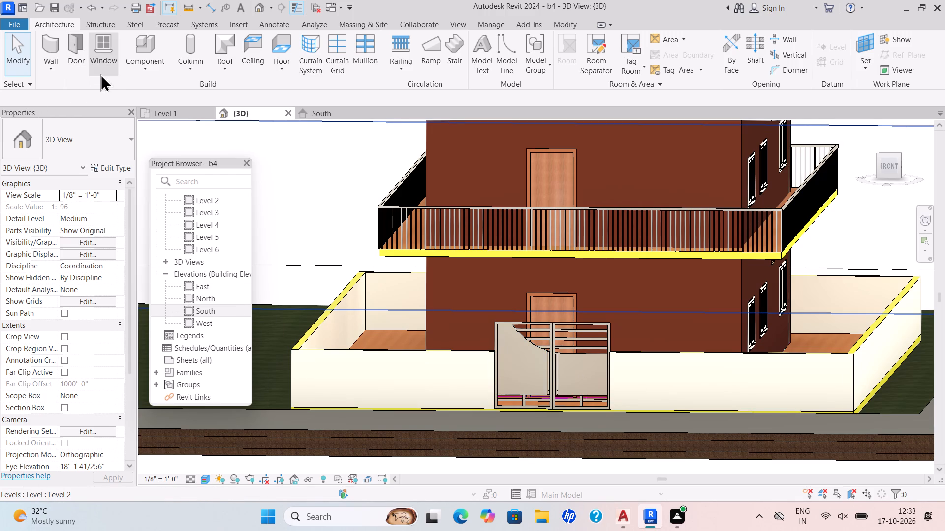
left_click(151, 65)
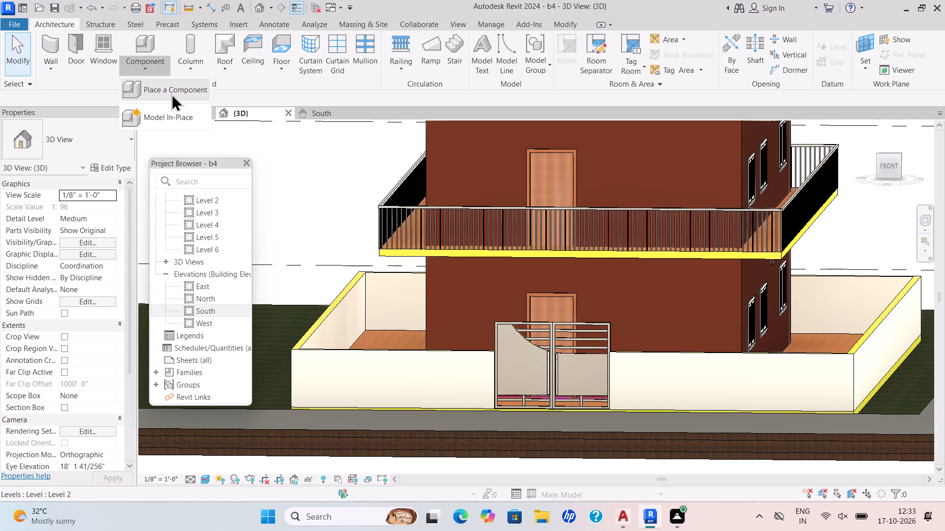
left_click(159, 111)
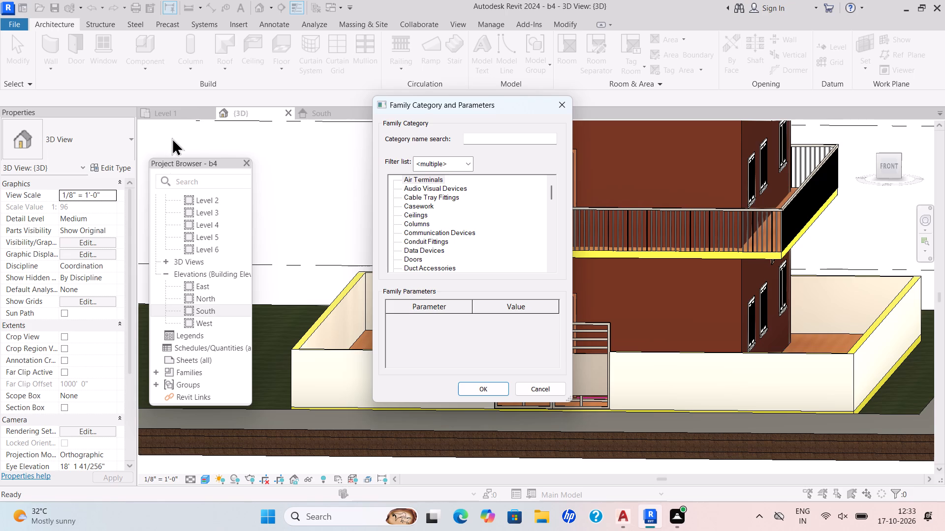
scroll(206, 232, "down", 3)
scroll(519, 232, "down", 3)
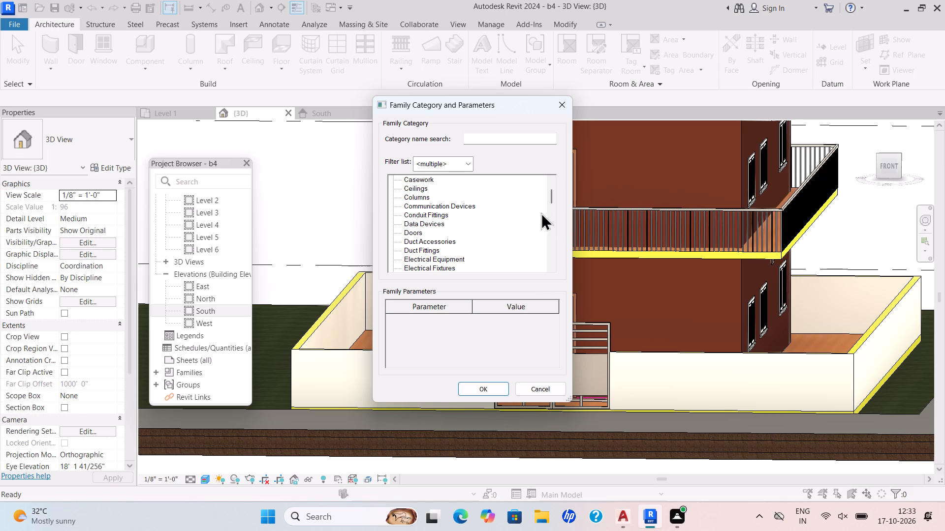
scroll(507, 234, "down", 3)
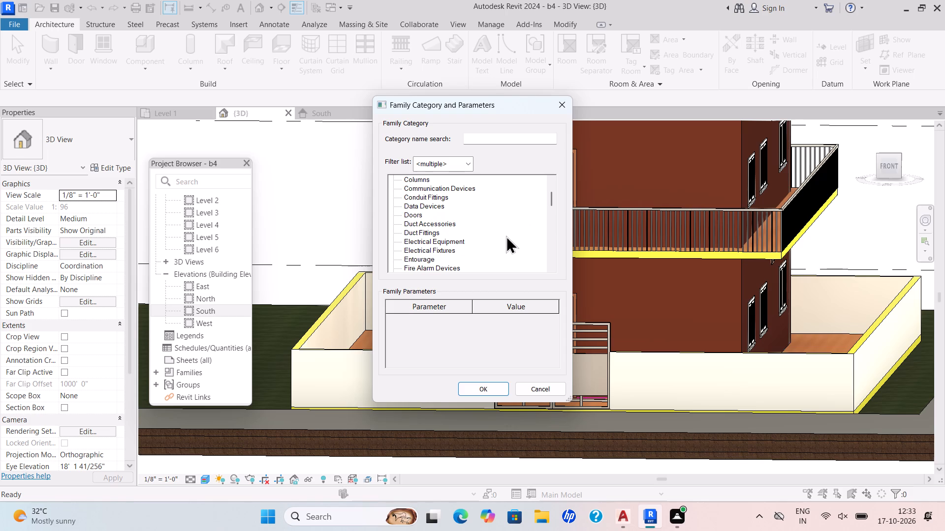
scroll(504, 235, "down", 6)
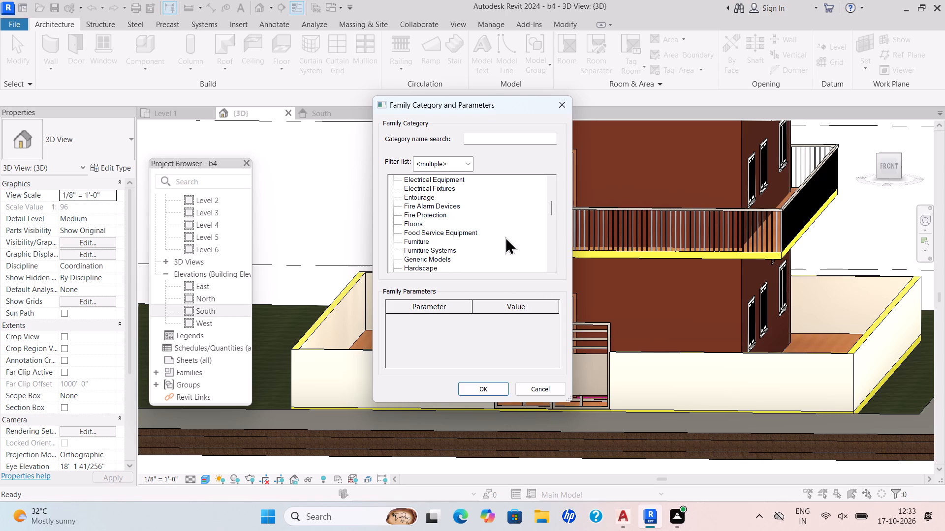
left_click(454, 257)
left_click(429, 256)
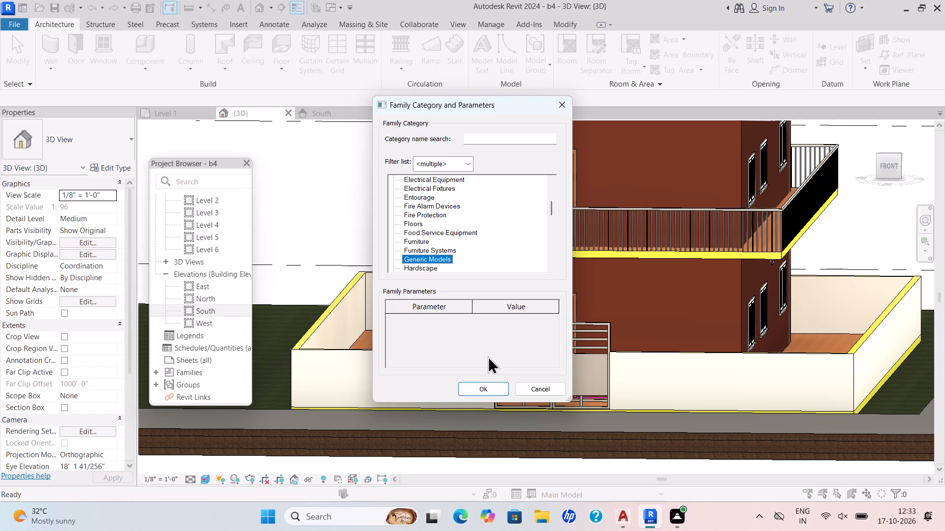
left_click(479, 385)
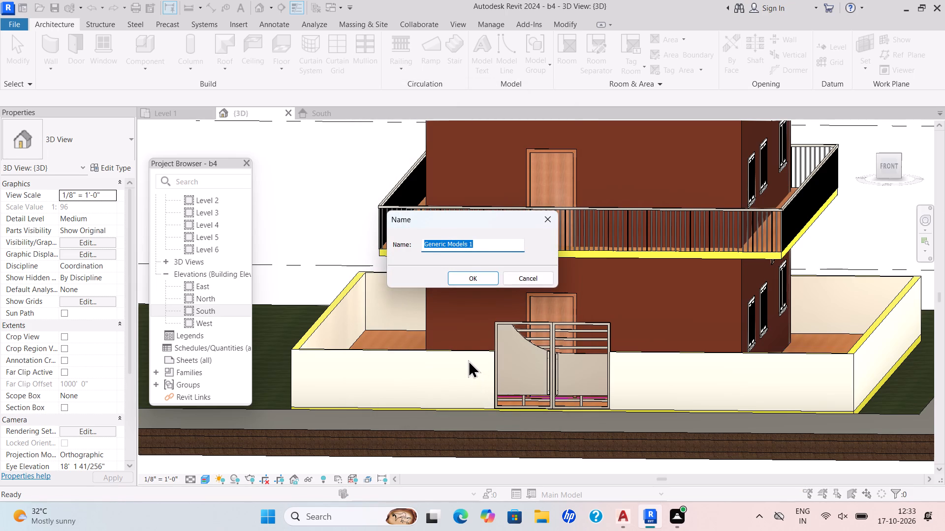
left_click(470, 276)
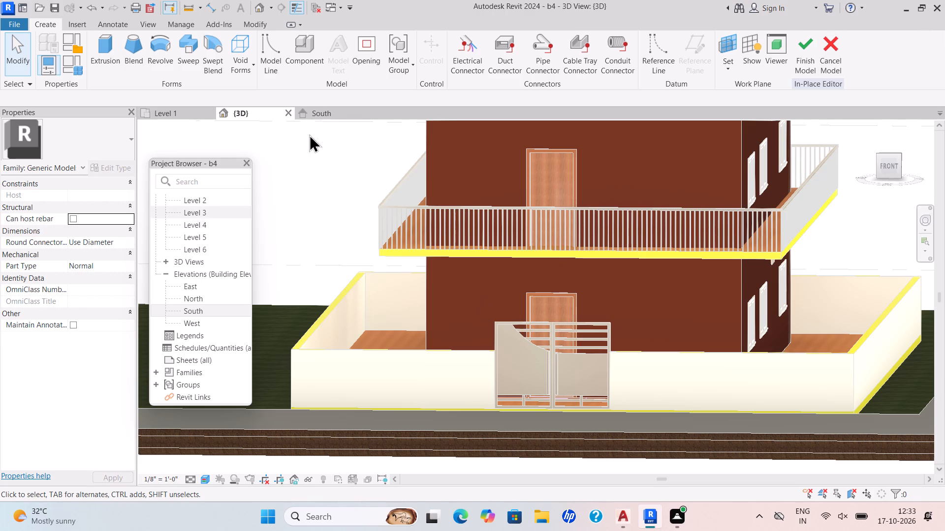
Extrude a six-sided polygon of about 9-inch radius to 1'-0" on the front compound wall's outer face, near its west end.
left_click(96, 65)
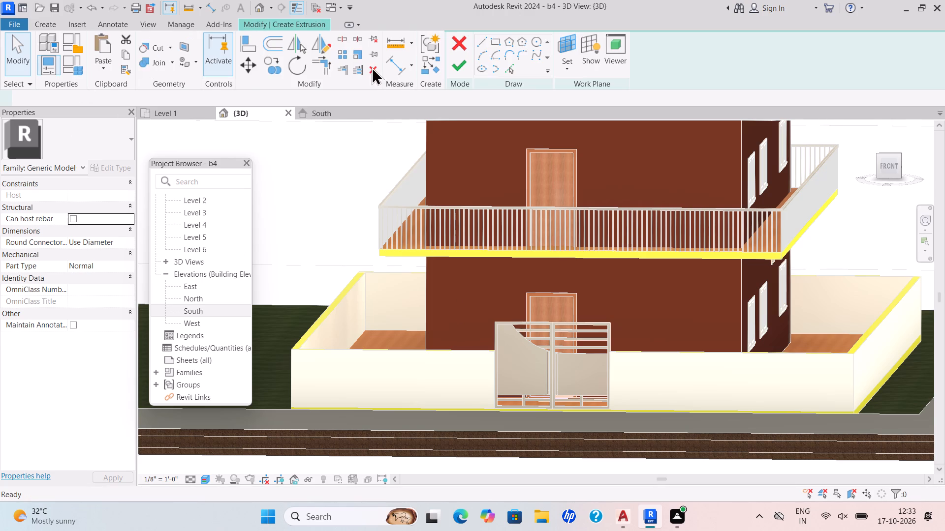
left_click(570, 66)
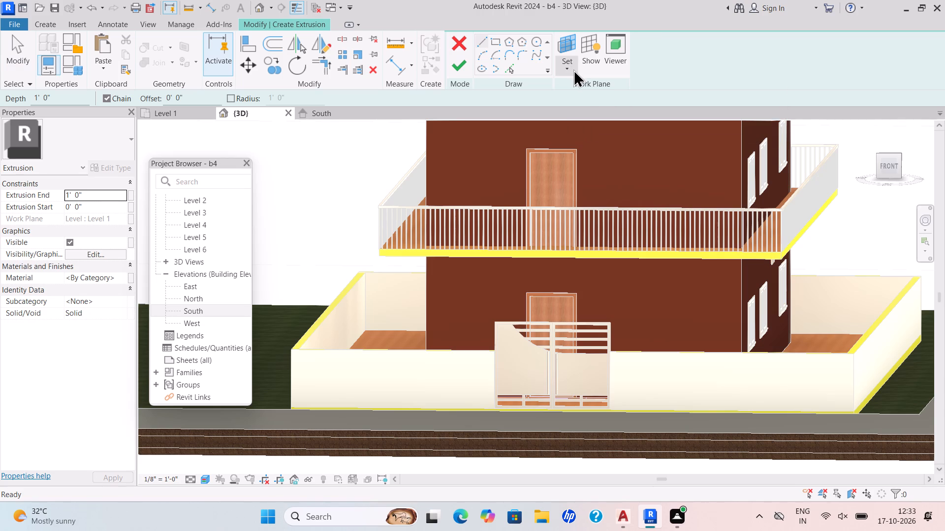
left_click(562, 111)
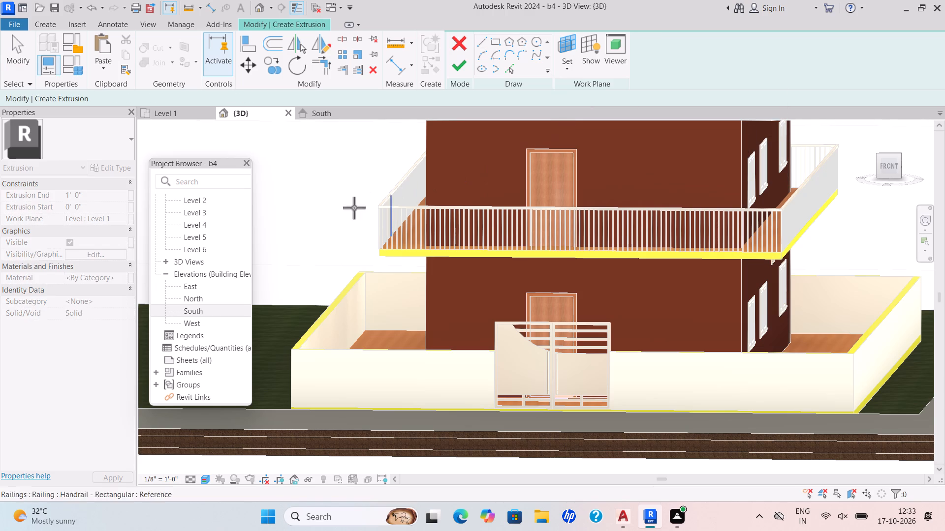
left_click(371, 355)
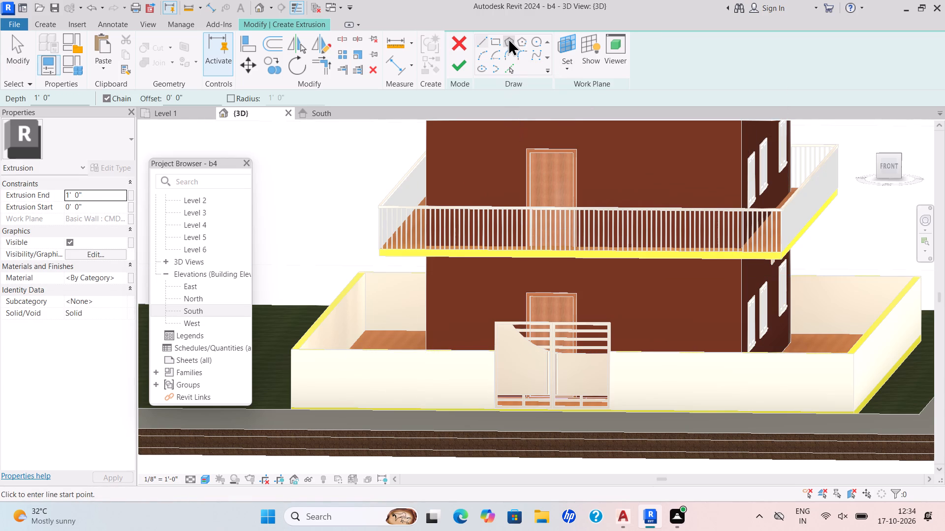
left_click(508, 38)
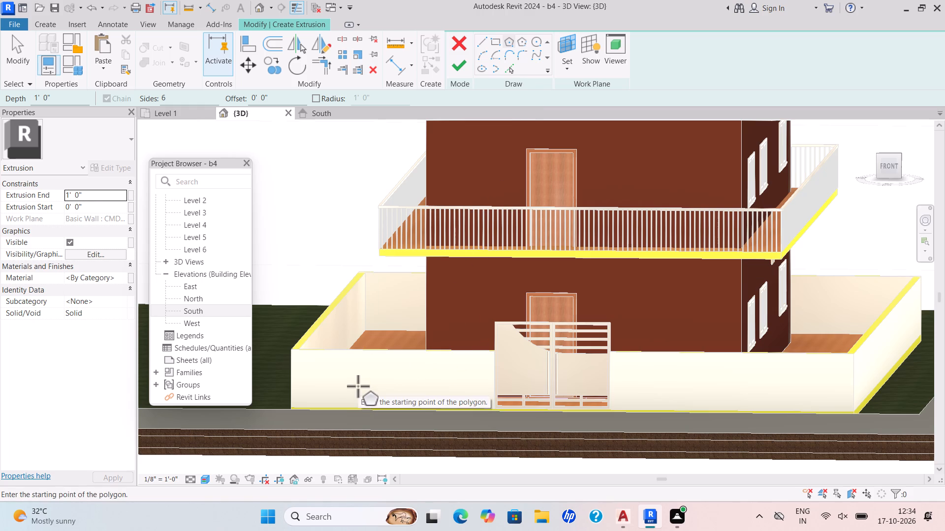
scroll(357, 386, "down", 1)
middle_click_drag(357, 386, 384, 363, "shift")
middle_click_drag(386, 369, 408, 365, "shift")
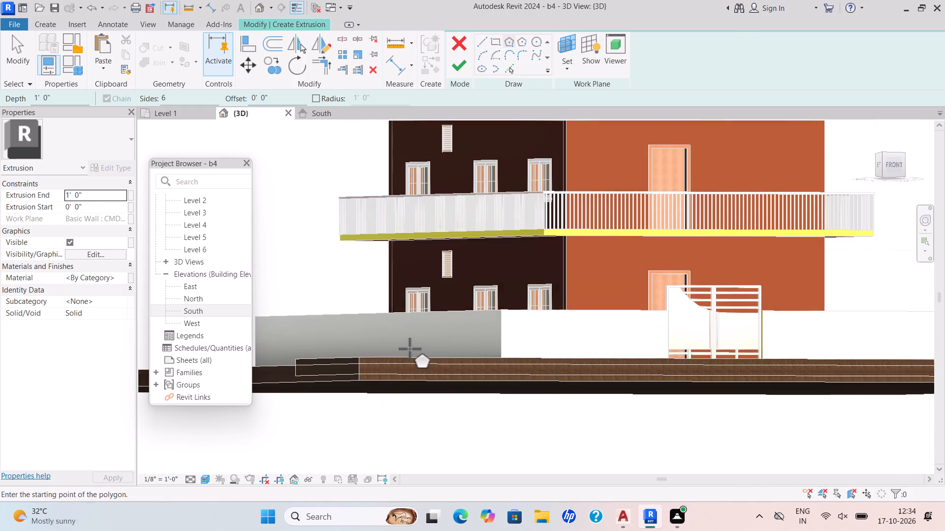
middle_click_drag(411, 349, 369, 361, "shift")
scroll(364, 356, "up", 4)
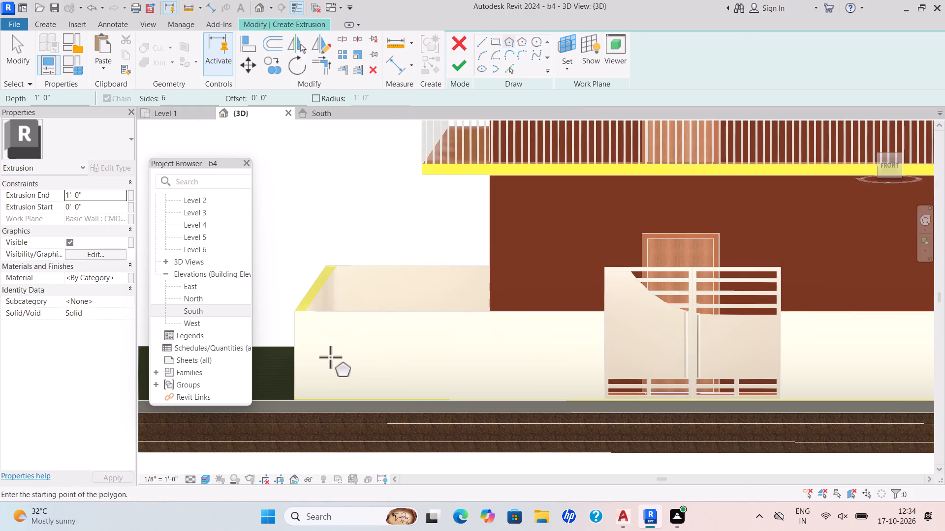
scroll(328, 353, "up", 3)
left_click(328, 353)
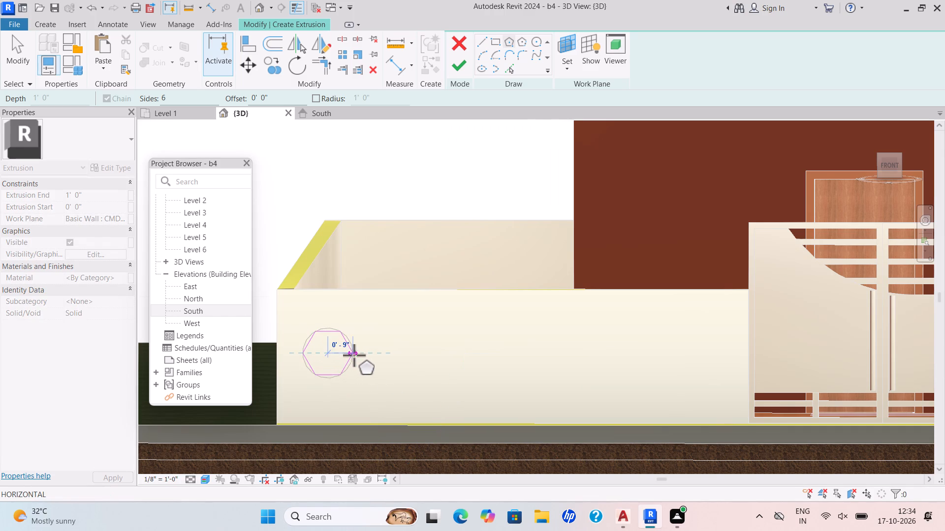
left_click(355, 355)
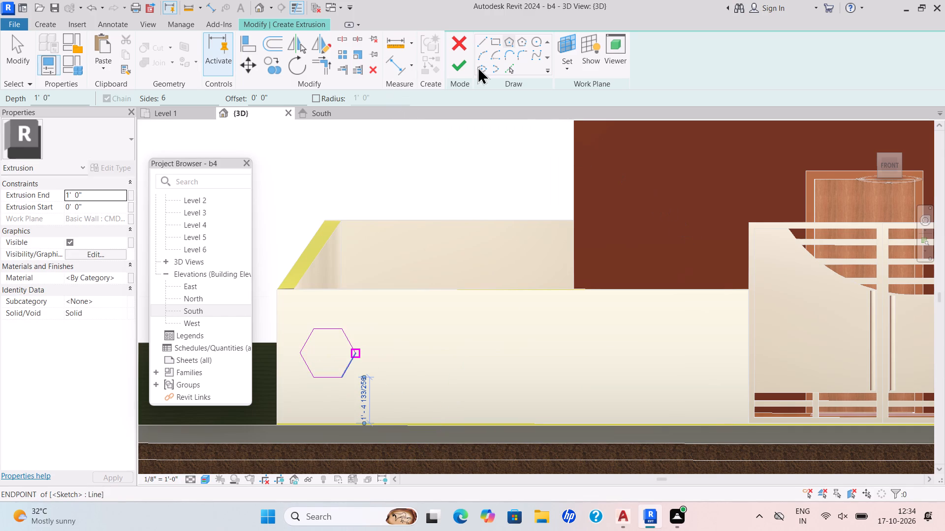
left_click(459, 63)
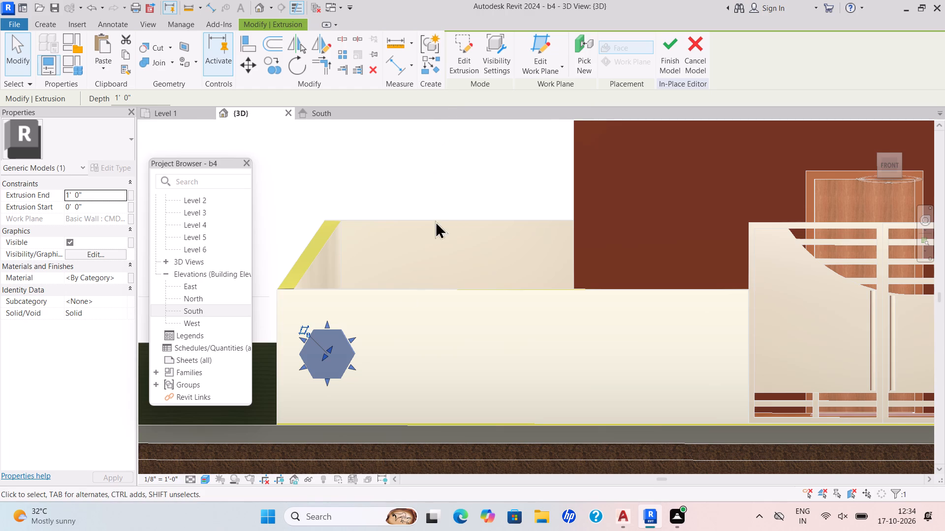
Finish the in-place hexagon model in the South elevation.
left_click(308, 109)
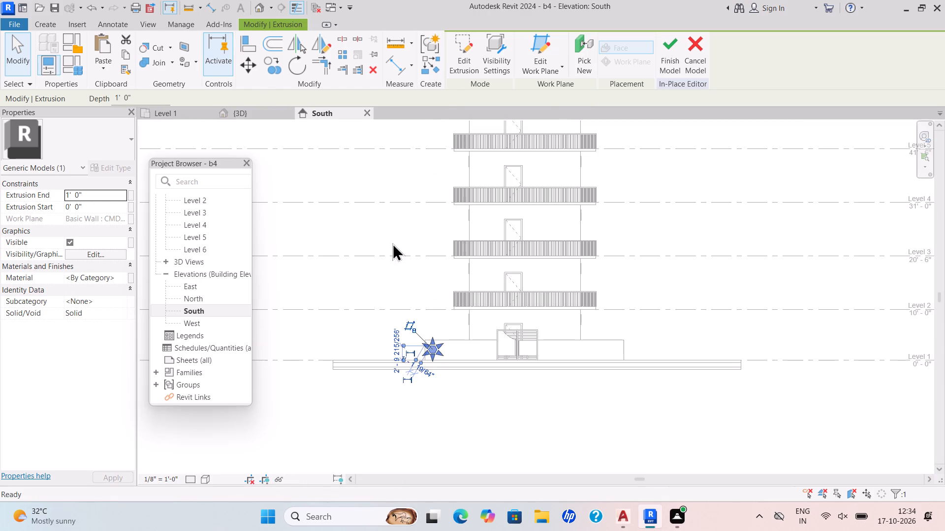
key("Escape")
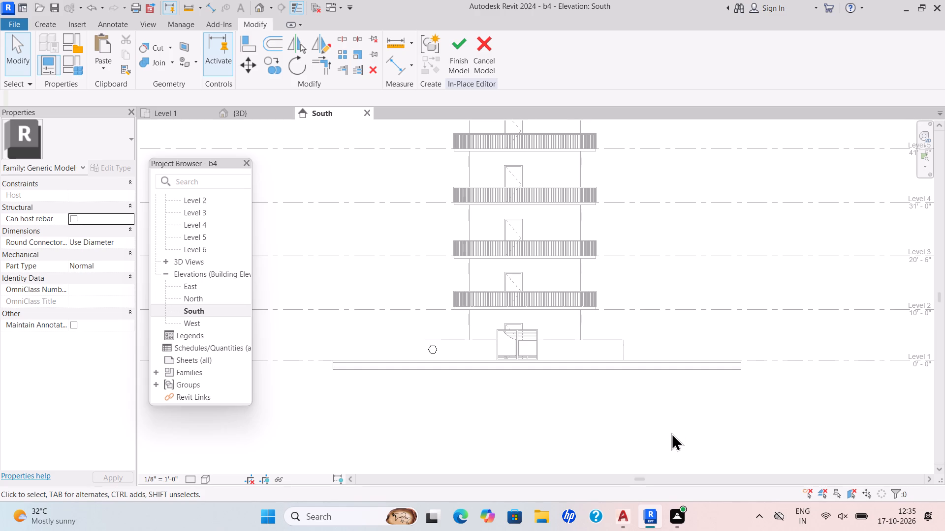
scroll(485, 385, "up", 3)
scroll(443, 353, "up", 2)
middle_click_drag(440, 356, 394, 402)
scroll(394, 402, "up", 1)
left_click(452, 63)
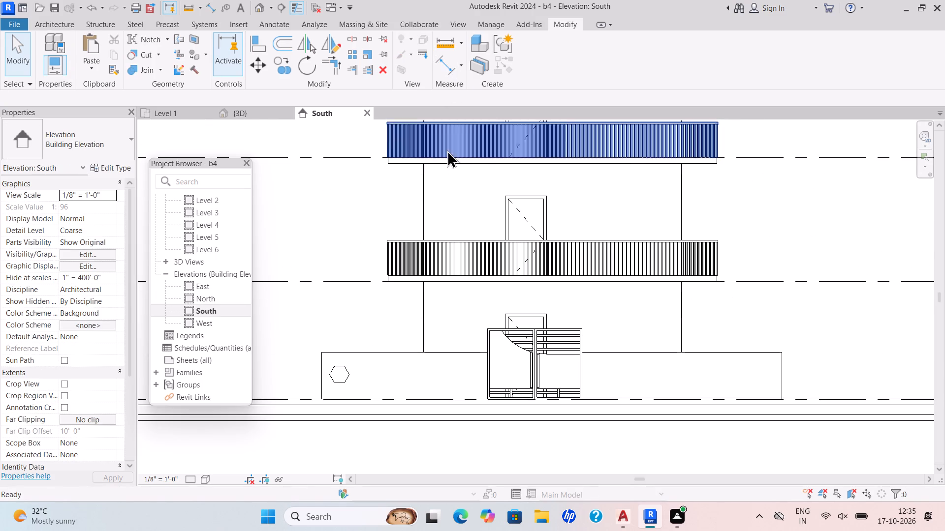
Copy the hexagon three times along the front compound wall towards the gate, at 3'-0" spacing.
left_click(349, 382)
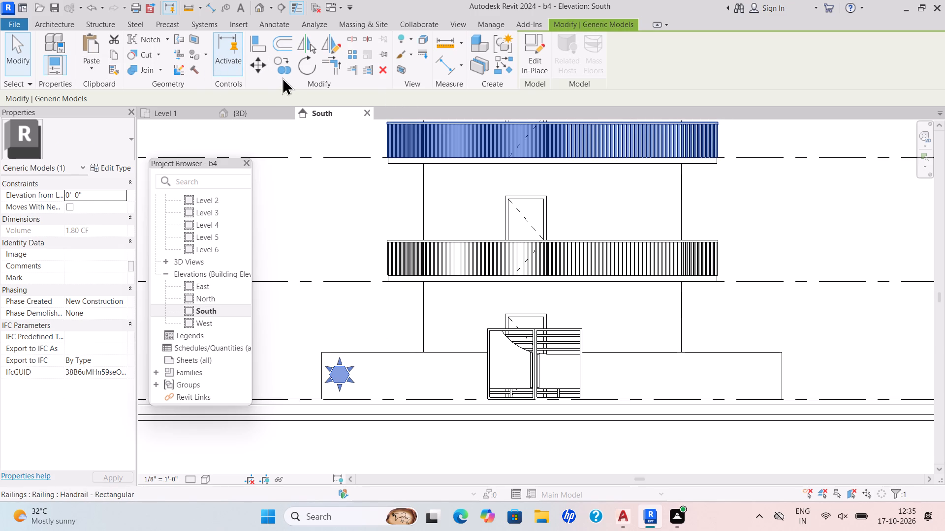
left_click(278, 69)
scroll(355, 387, "up", 4)
left_click(355, 387)
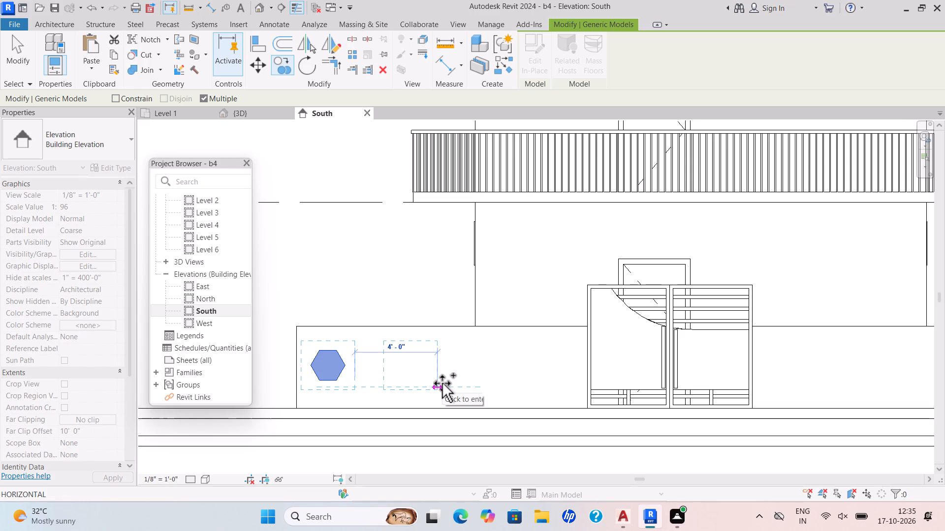
type("3'")
key("Return")
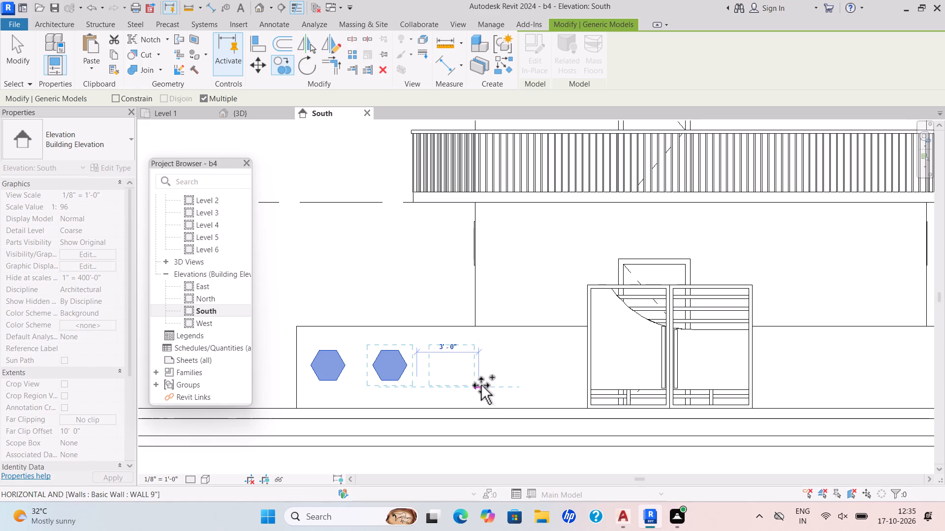
type("3'")
key("Return")
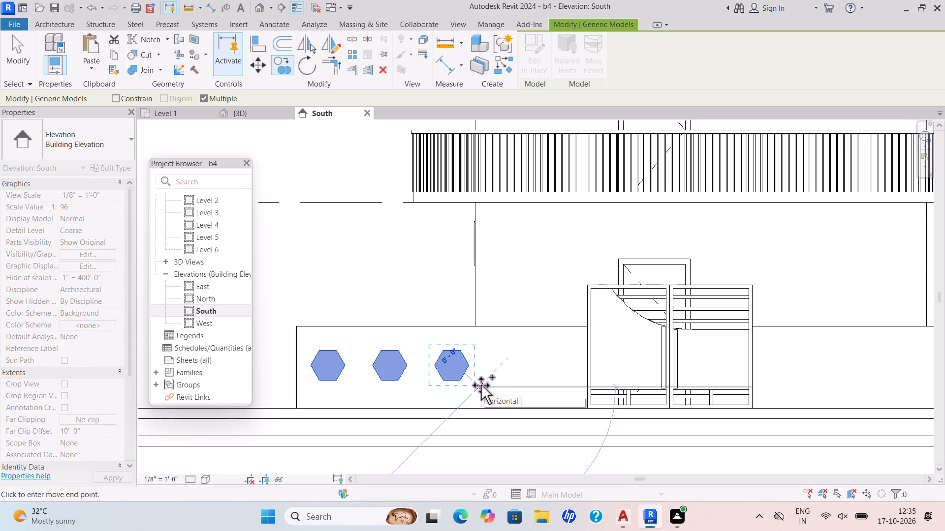
left_click(544, 385)
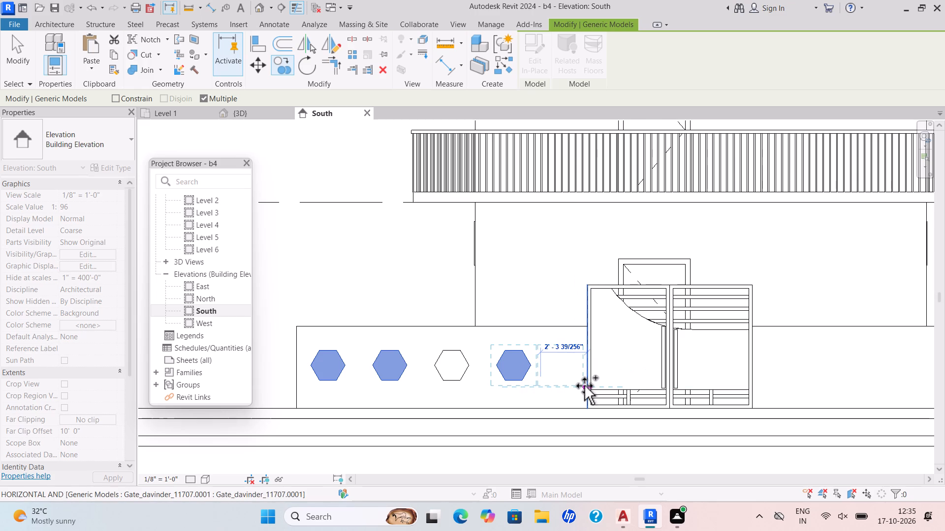
Copy the last hexagon across the gate onto the front compound wall's east part, about 14'-0" away.
middle_click_drag(582, 385, 392, 388)
scroll(507, 372, "down", 3)
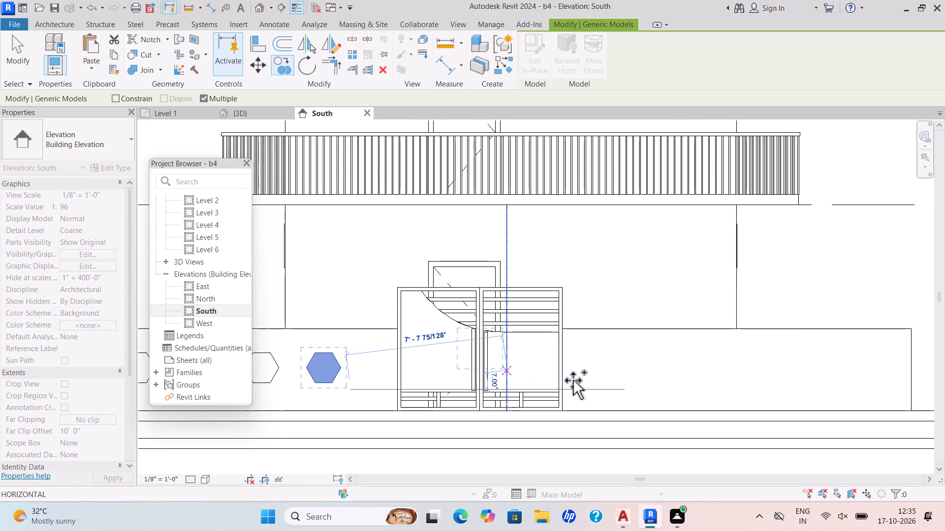
scroll(573, 380, "down", 2)
middle_click_drag(578, 380, 458, 372)
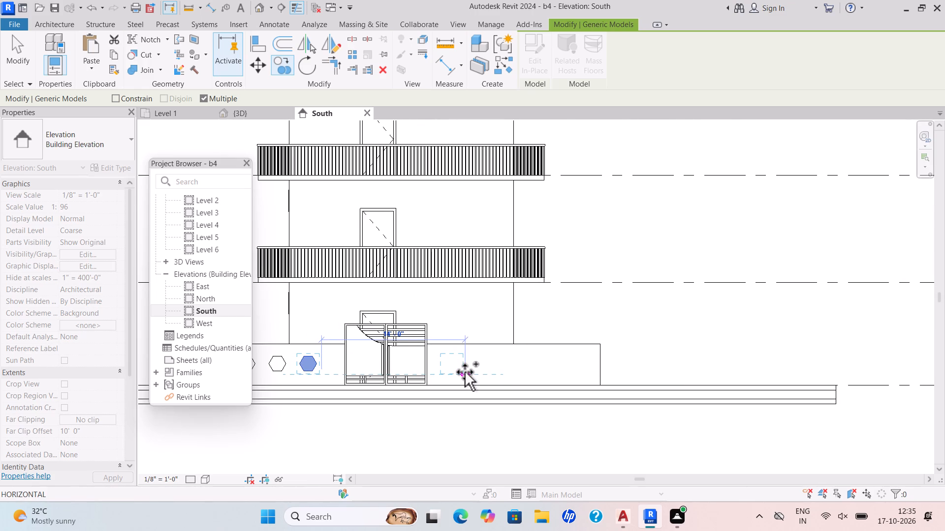
left_click(465, 372)
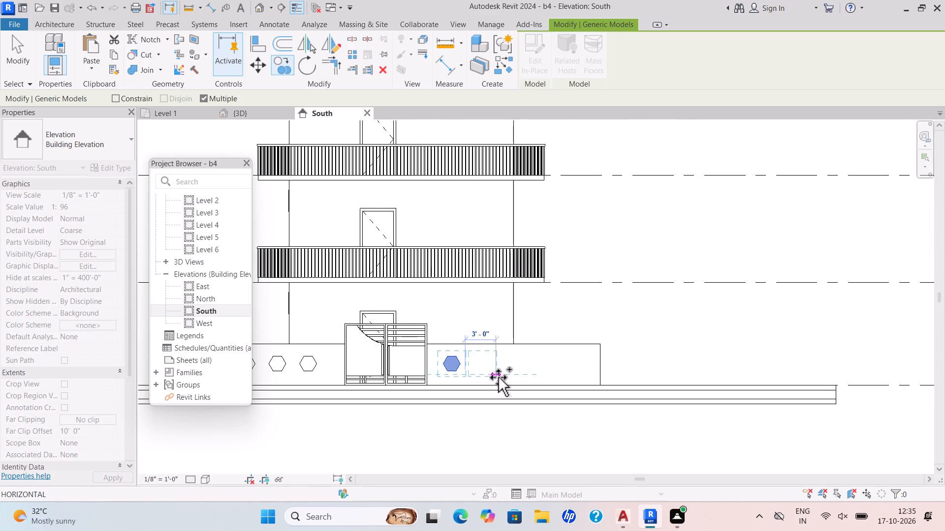
Add four more hexagon copies along the wall's east part at 3'-0" spacing and end the copying.
type("3'")
key("Return")
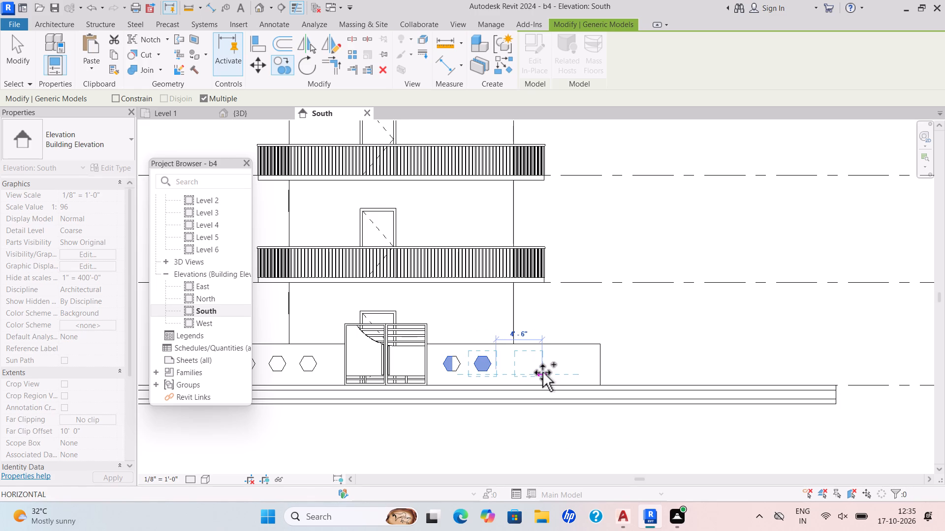
type("3'")
key("Return")
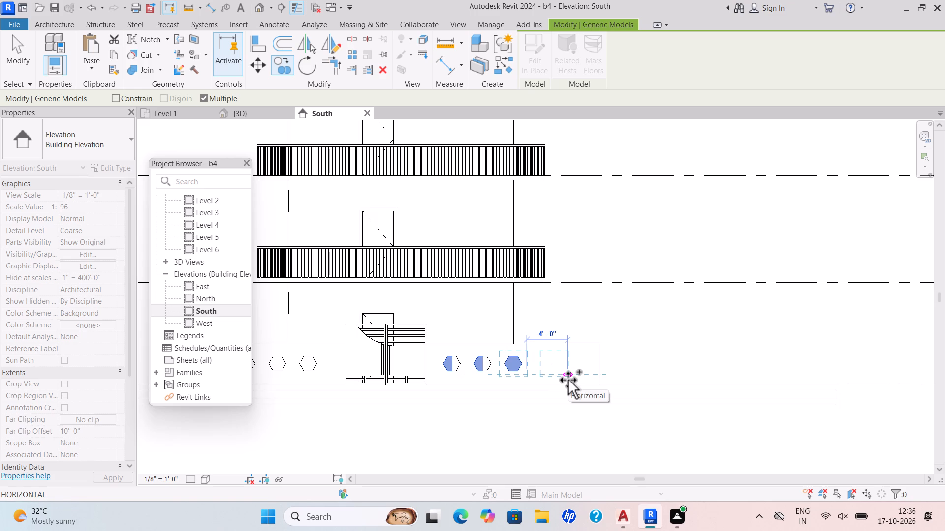
type("3'")
key("Return")
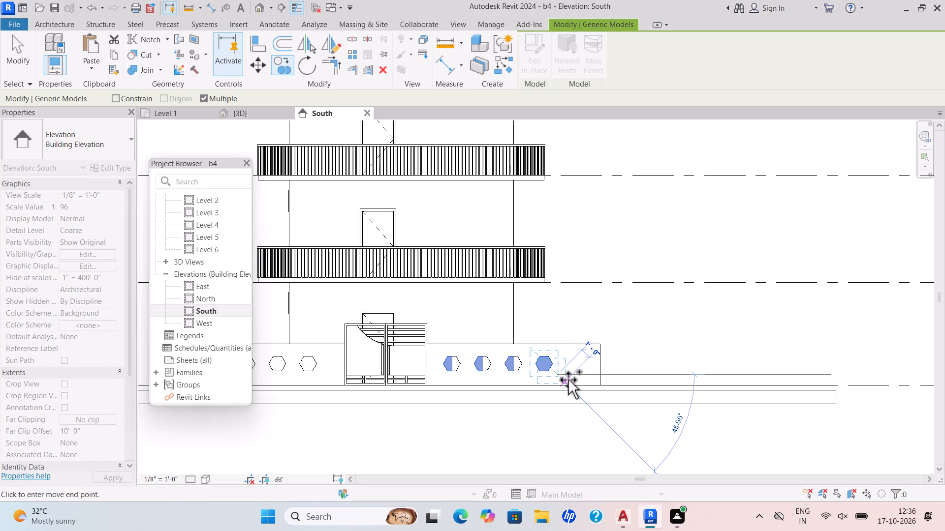
scroll(568, 380, "up", 3)
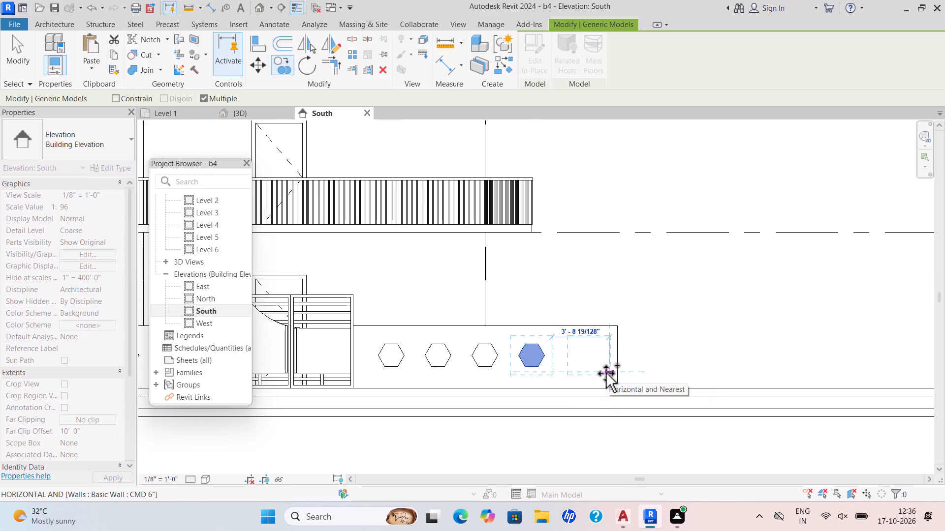
type("3'")
key("Return")
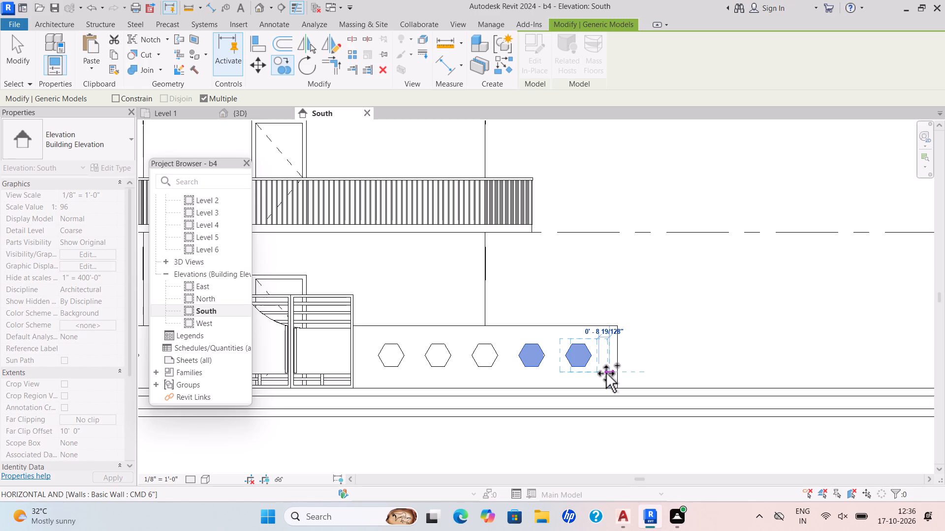
key("Escape")
key("Escape")
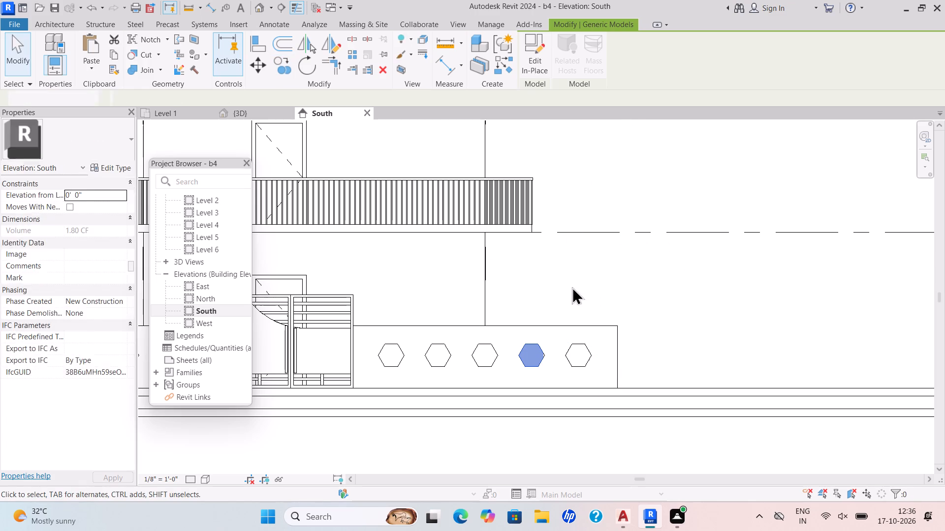
key("Escape")
scroll(448, 358, "up", 3)
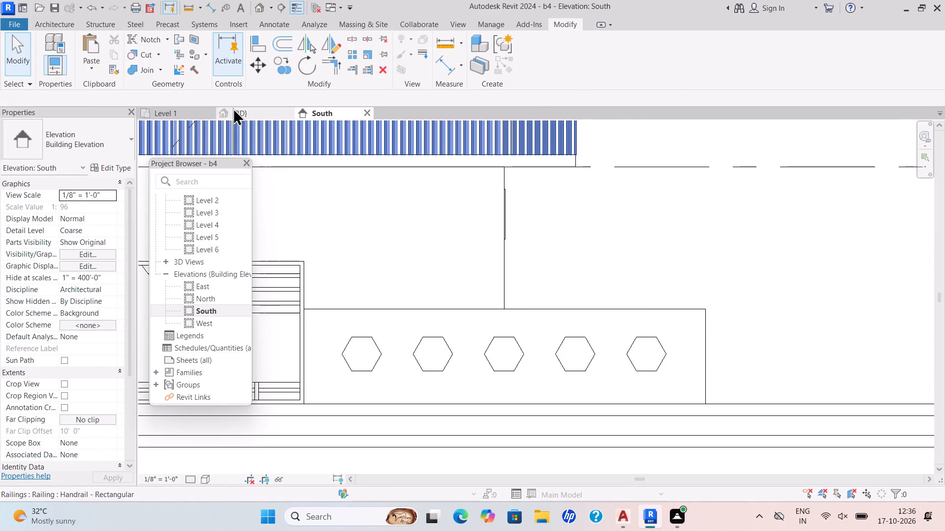
In the 3D view, edit the westernmost hexagon in place, paint its front face with Carpet (1), and finish the model.
left_click(233, 108)
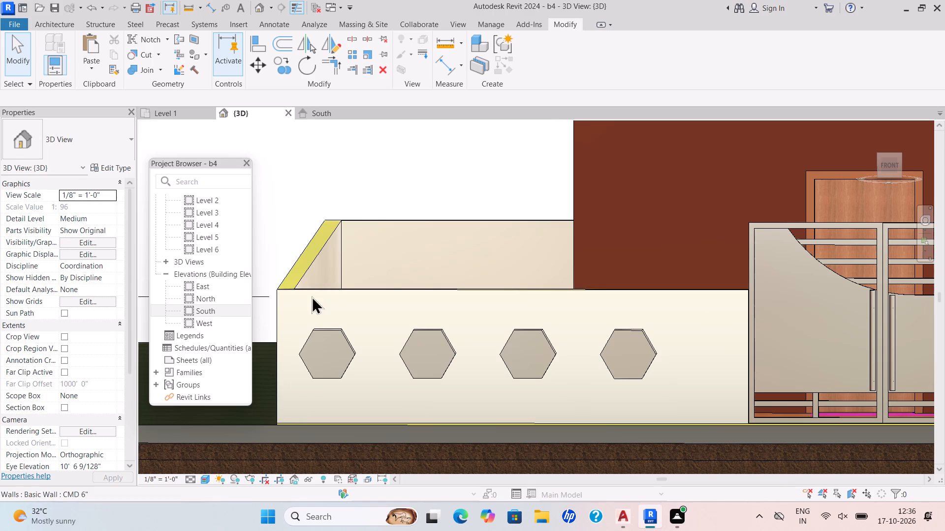
scroll(332, 368, "up", 3)
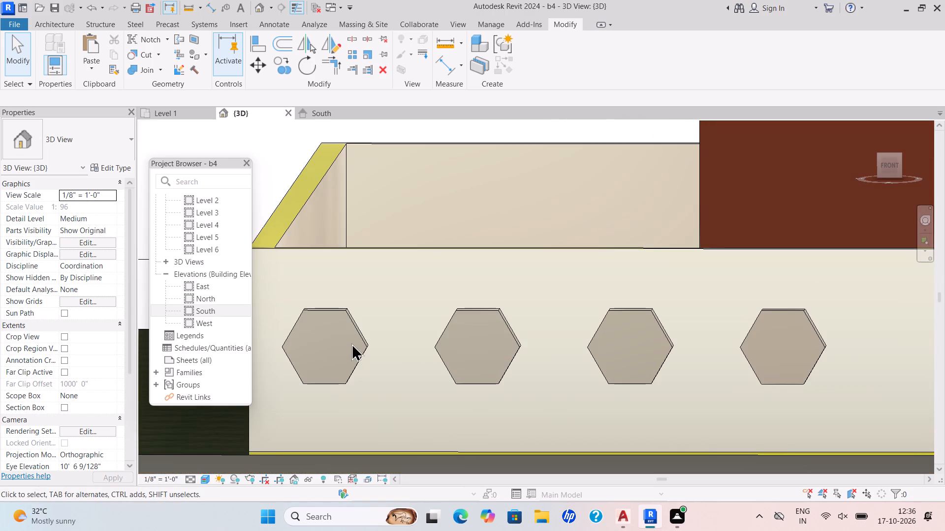
left_click(355, 331)
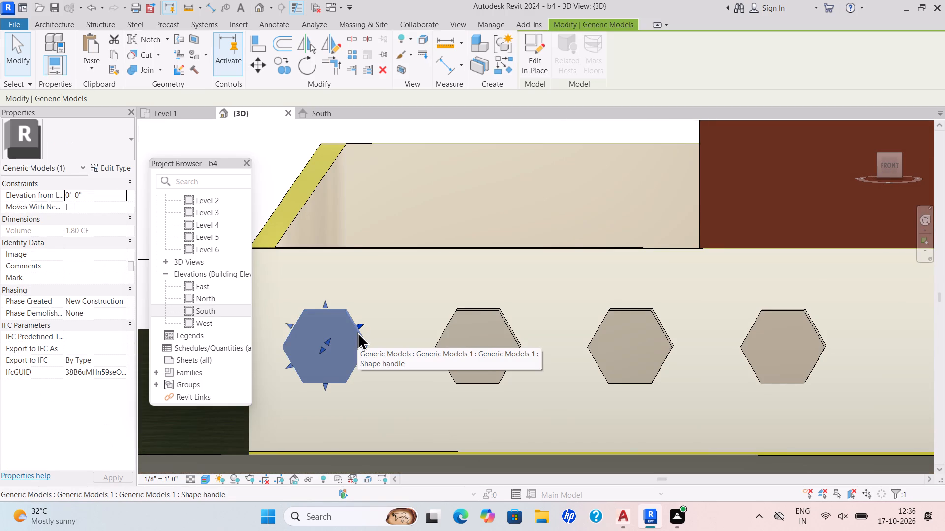
left_click(535, 48)
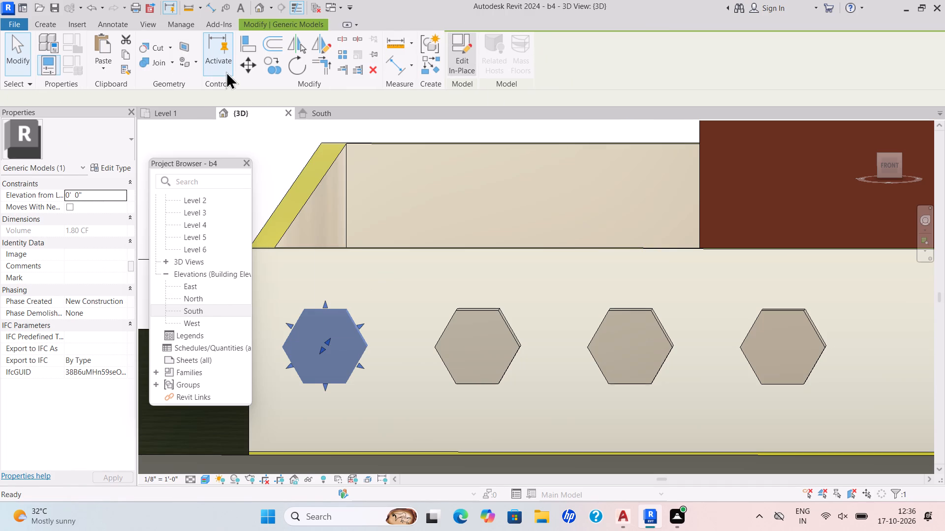
left_click(199, 62)
left_click(197, 80)
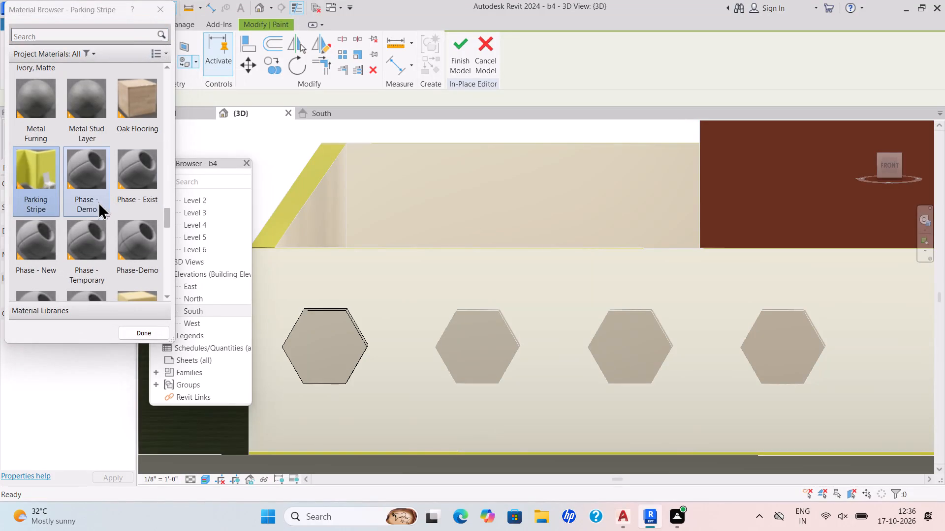
scroll(93, 207, "down", 6)
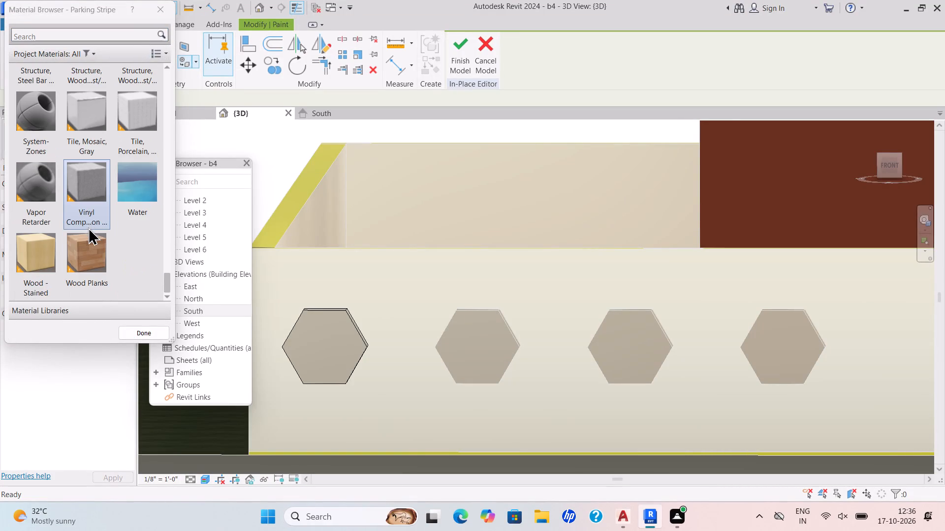
scroll(88, 227, "up", 7)
scroll(88, 227, "down", 1)
scroll(100, 238, "up", 3)
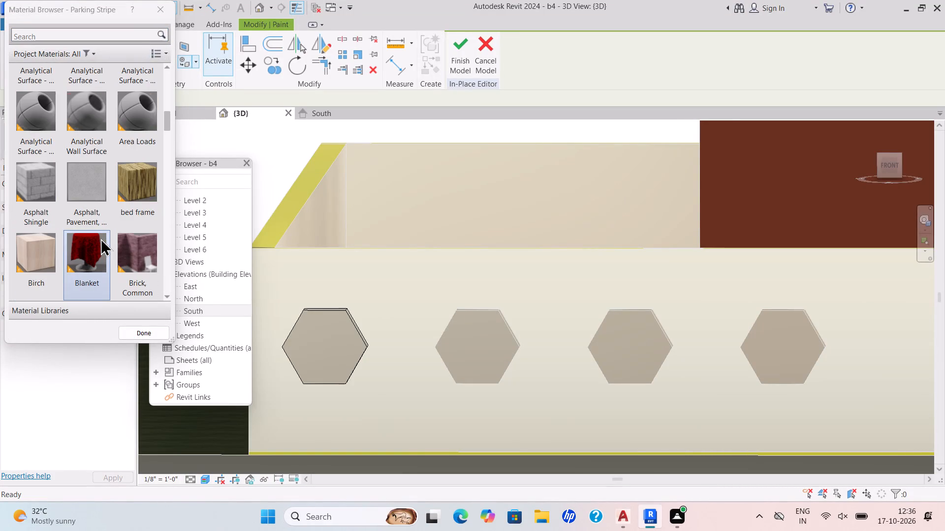
scroll(97, 241, "down", 1)
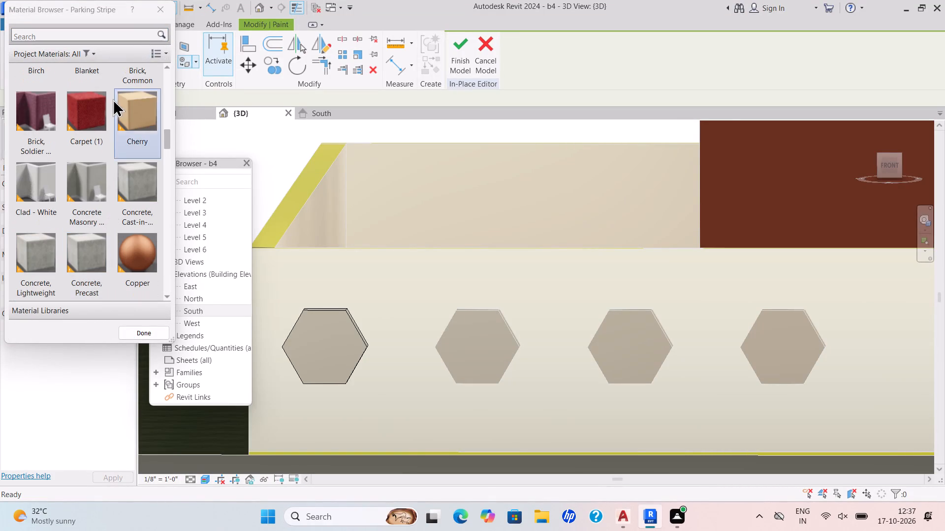
left_click(83, 116)
left_click(333, 336)
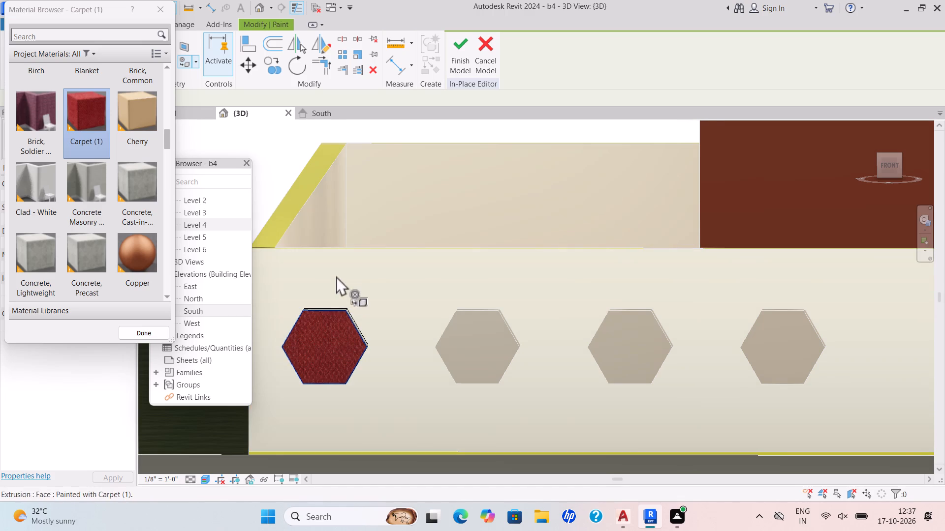
left_click(463, 47)
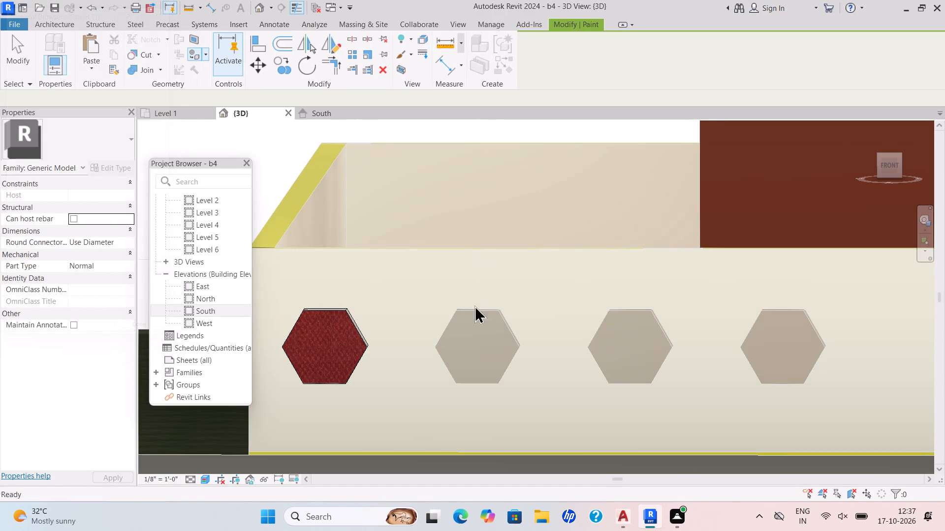
Edit the second hexagon from the wall's west end in place, paint its front face with Grass, and finish the model.
left_click(510, 331)
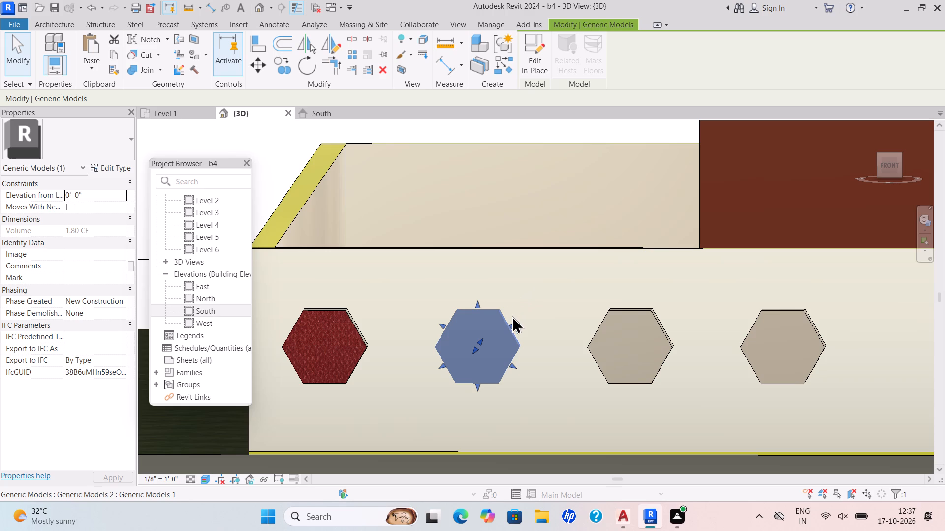
left_click(527, 59)
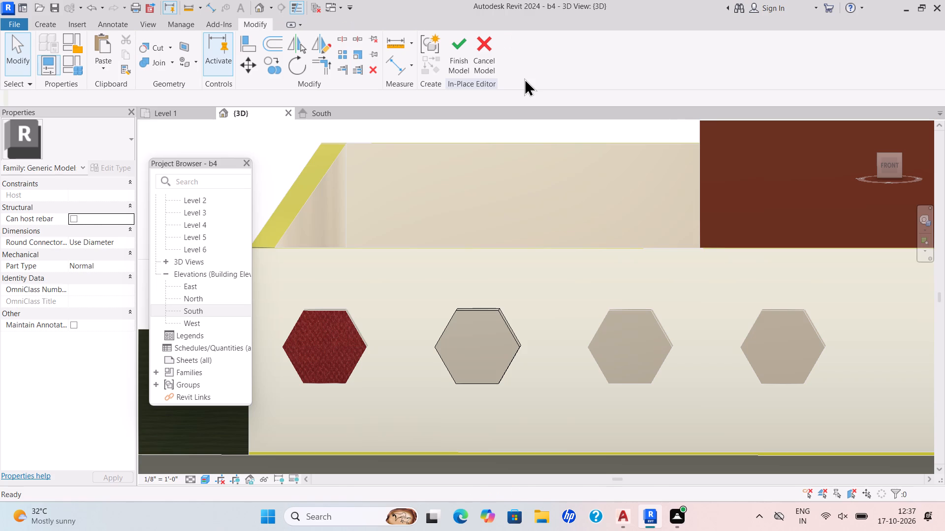
left_click(191, 54)
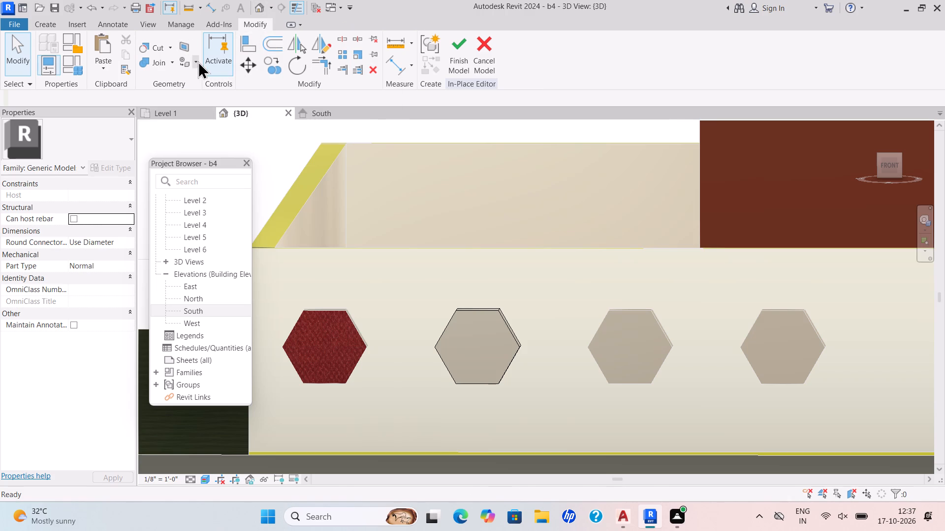
left_click(198, 61)
left_click(202, 79)
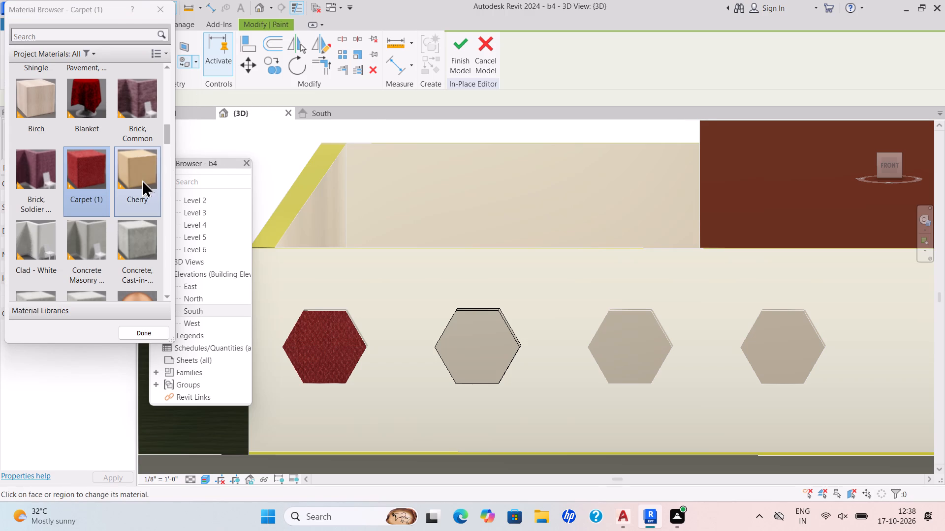
scroll(138, 182, "down", 4)
scroll(136, 185, "up", 1)
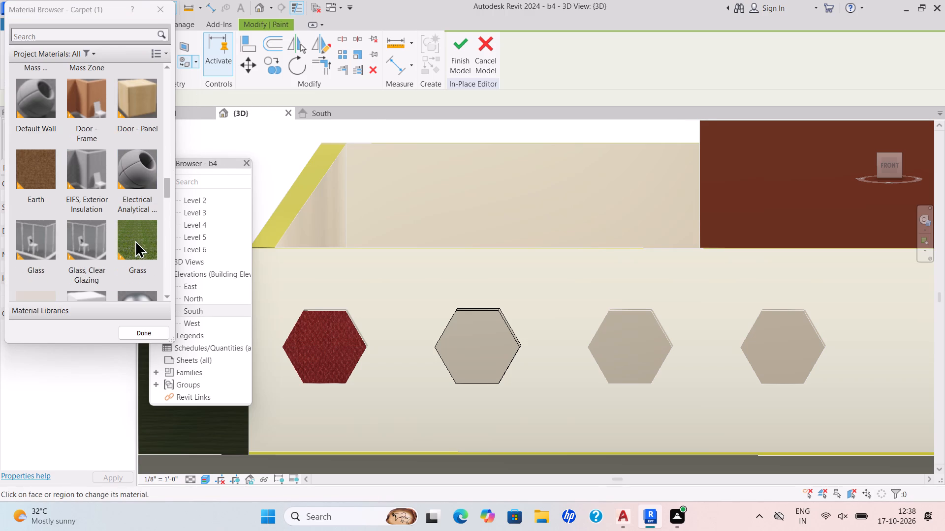
left_click(135, 240)
left_click(445, 344)
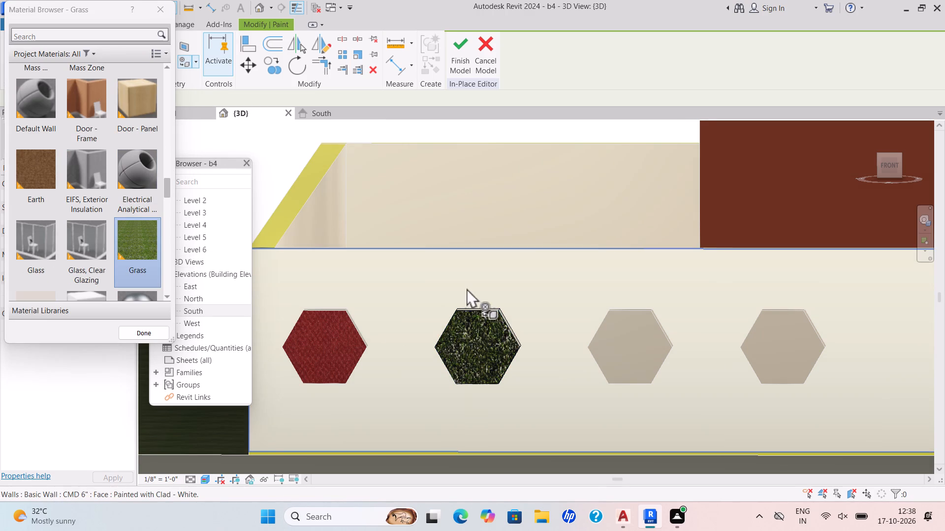
left_click(468, 42)
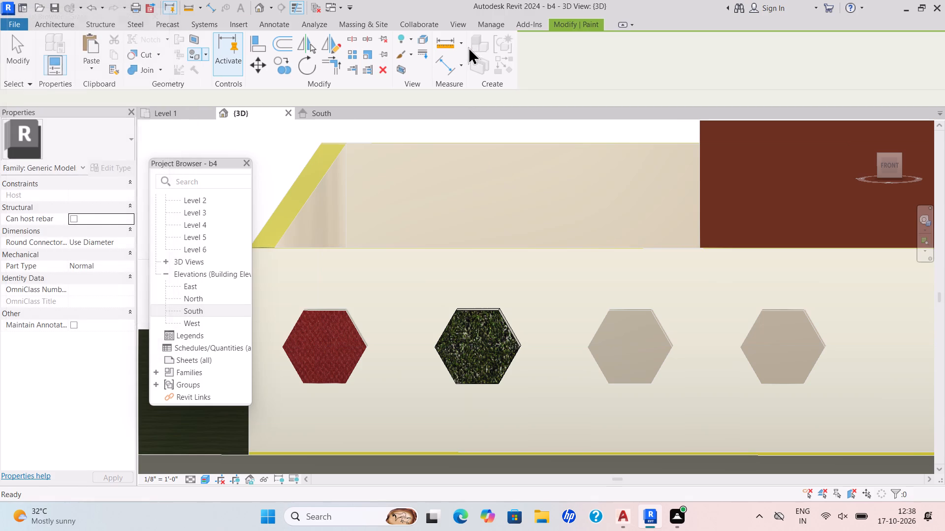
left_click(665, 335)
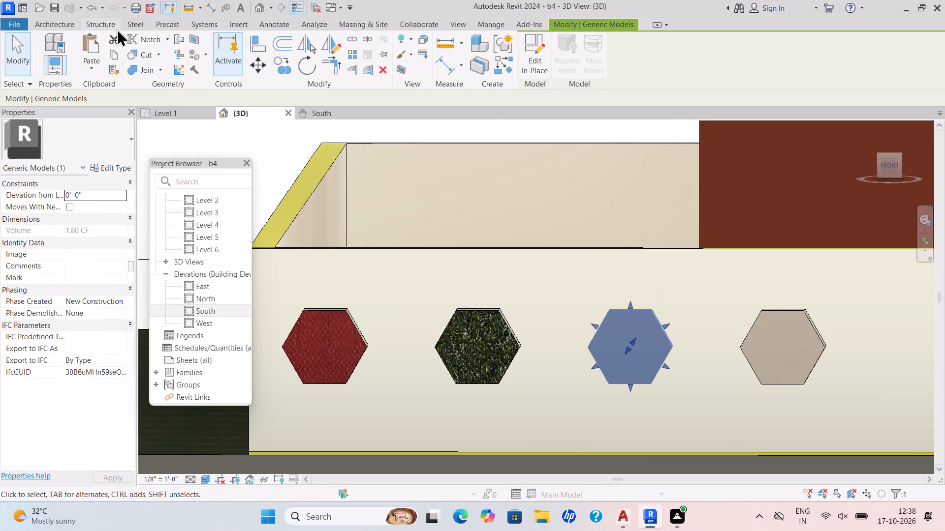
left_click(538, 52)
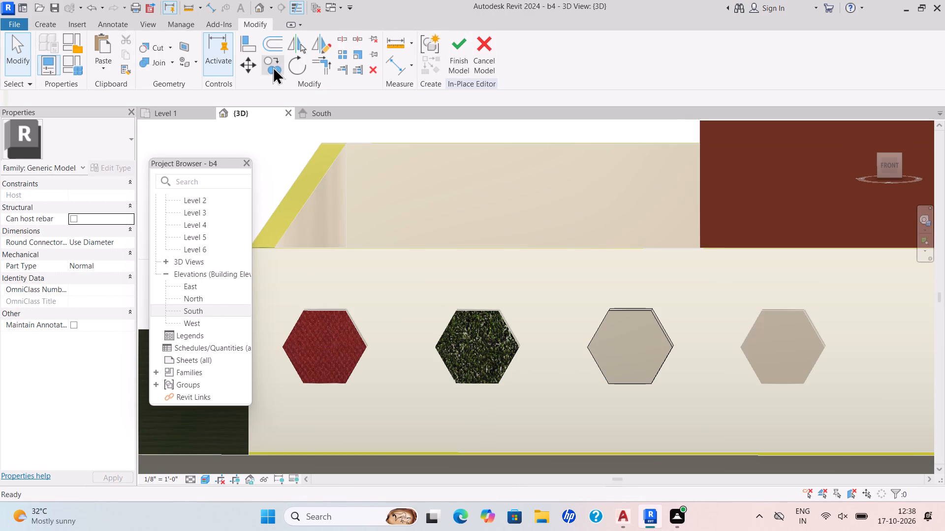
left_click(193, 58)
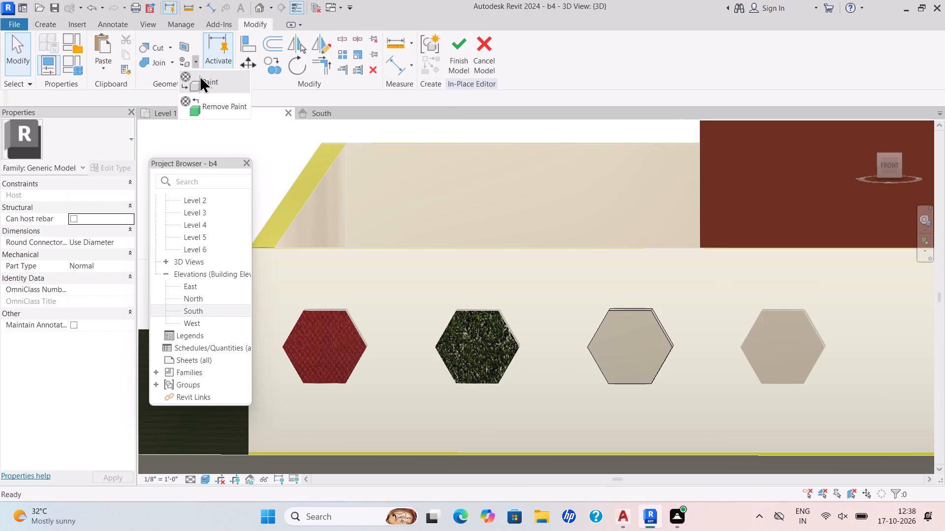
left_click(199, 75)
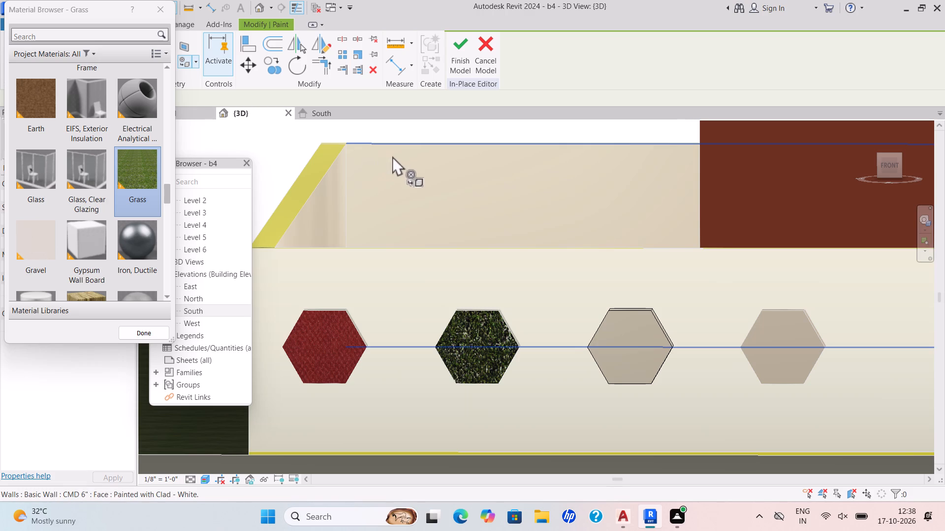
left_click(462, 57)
Edit the third hexagon from the wall's west end in place, paint its front face with Carpet (1), and finish the model.
scroll(663, 312, "down", 2)
middle_click_drag(663, 312, 633, 304)
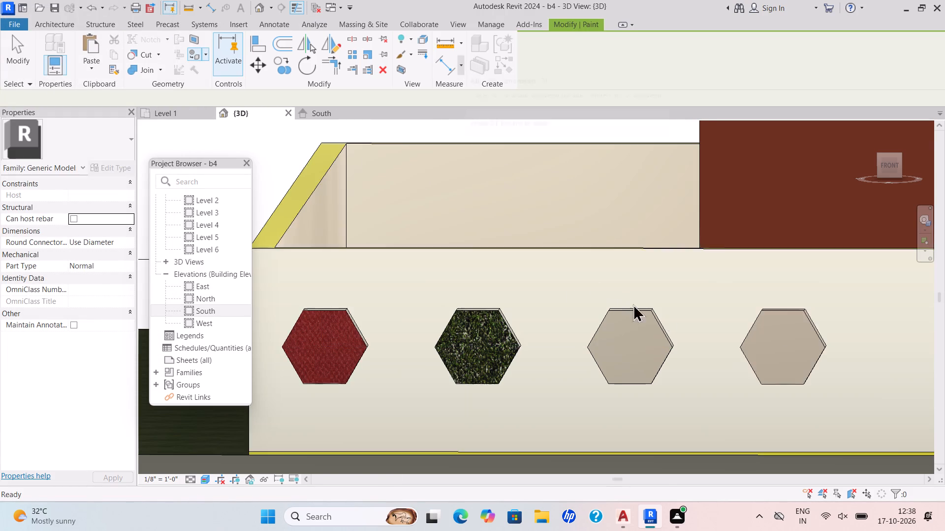
middle_click_drag(633, 304, 519, 277)
middle_click_drag(659, 321, 565, 305)
scroll(571, 311, "up", 2)
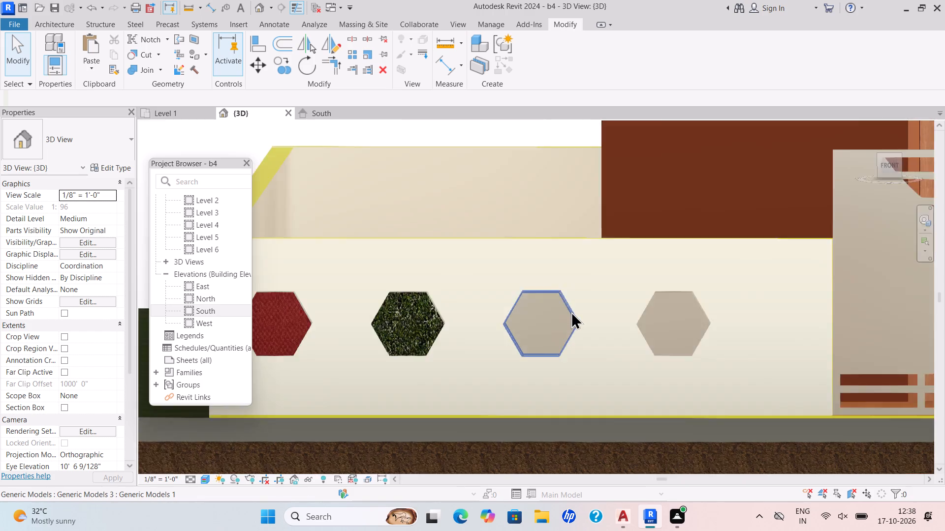
scroll(571, 311, "up", 2)
left_click(572, 312)
left_click(537, 65)
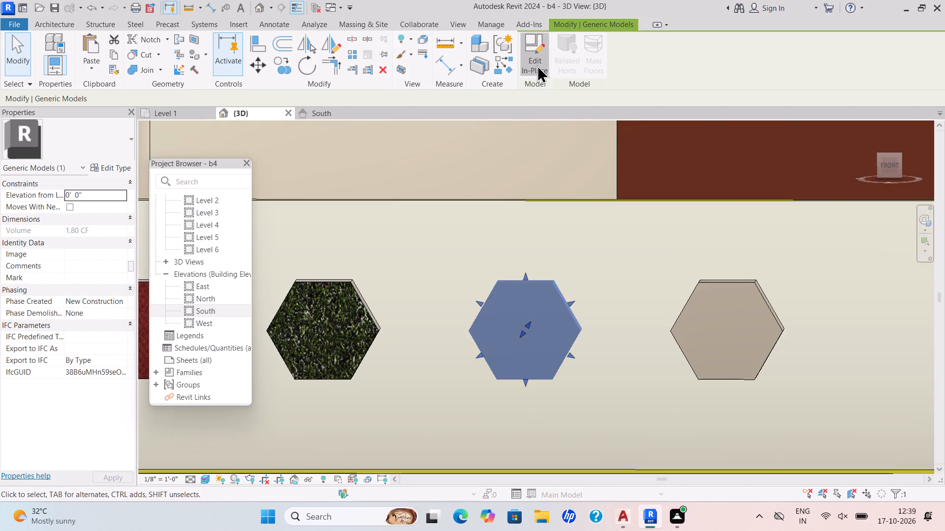
left_click(196, 55)
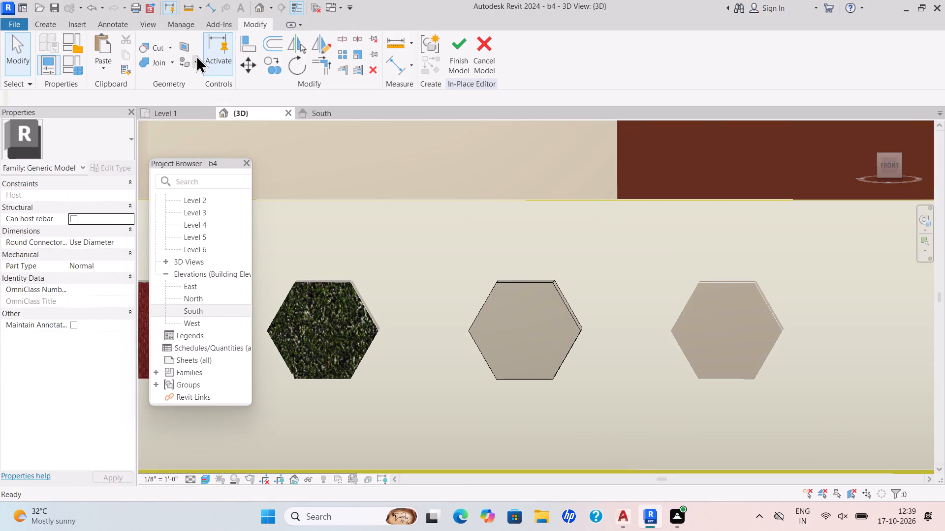
left_click(207, 73)
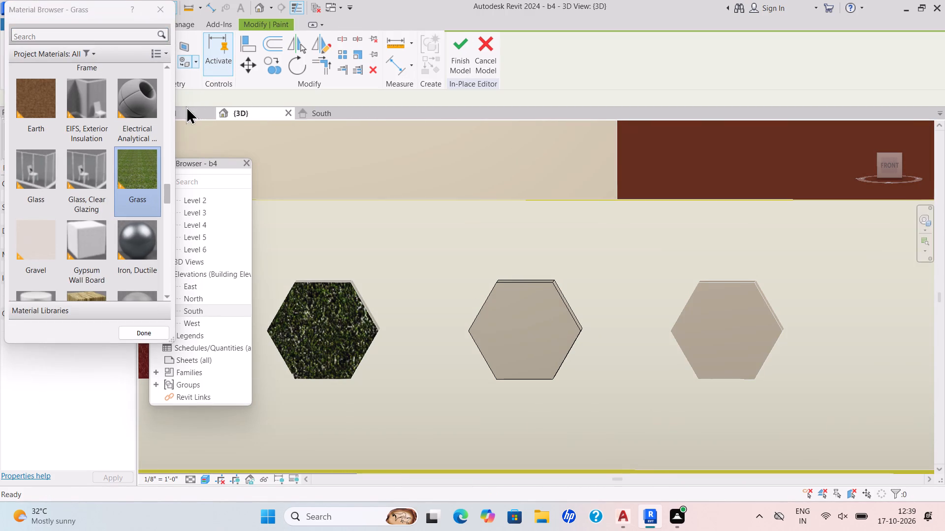
scroll(155, 145, "up", 4)
scroll(155, 145, "down", 1)
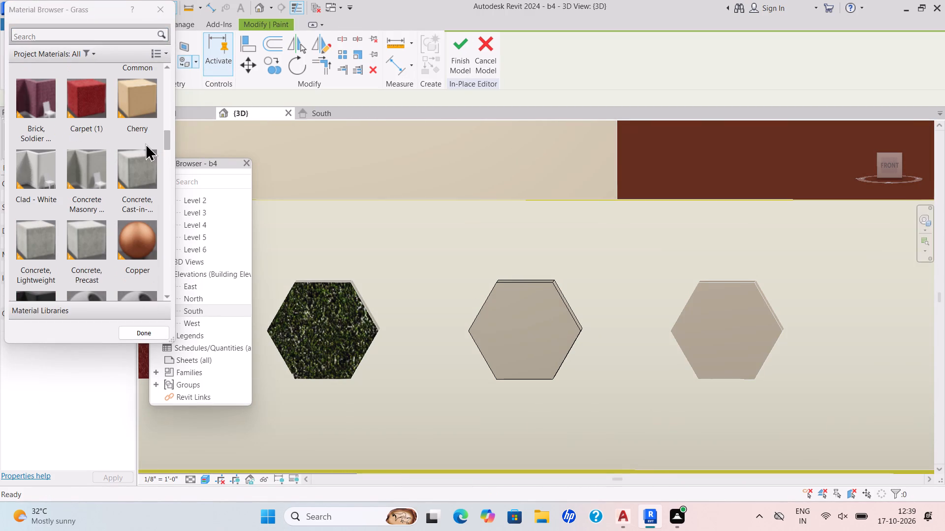
left_click(92, 114)
left_click(515, 308)
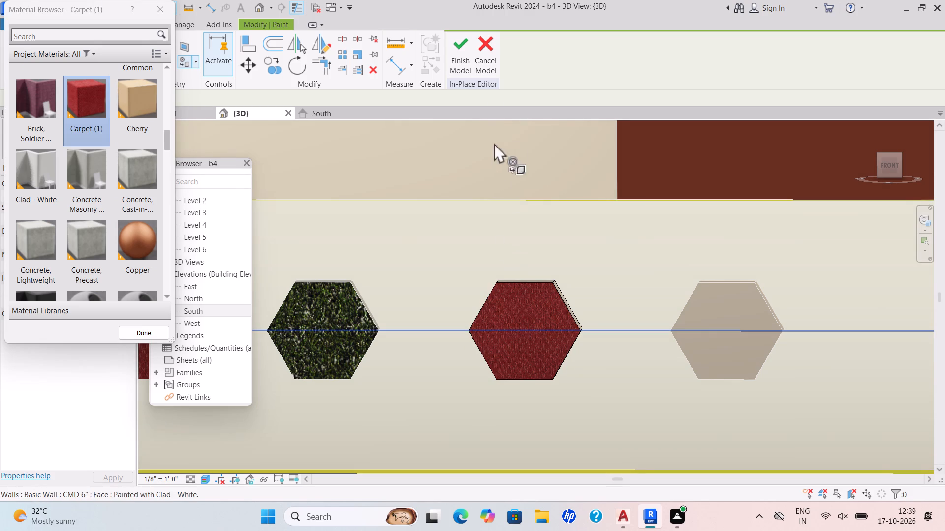
left_click(462, 53)
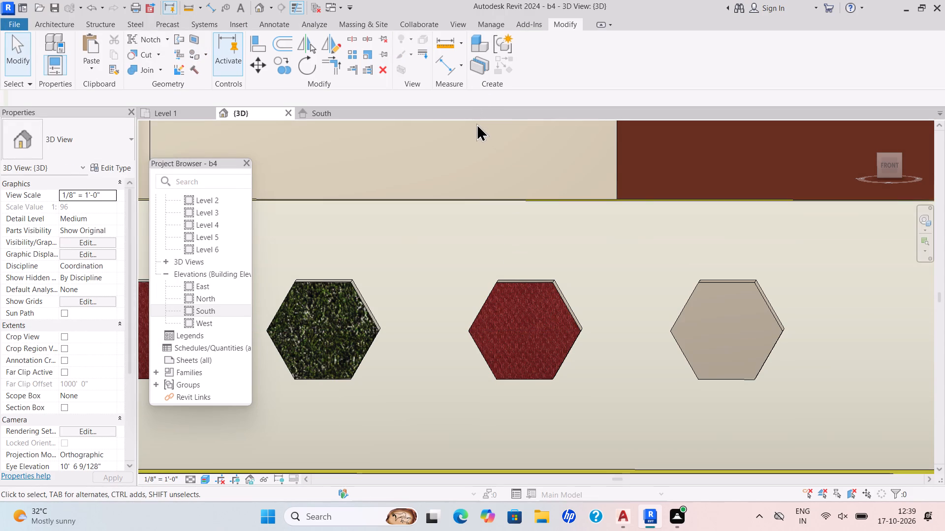
Edit the fourth hexagon, nearest the gate on the west side, in place, paint its front face with Grass, and finish the model.
scroll(643, 169, "down", 4)
middle_click_drag(643, 171, 502, 211)
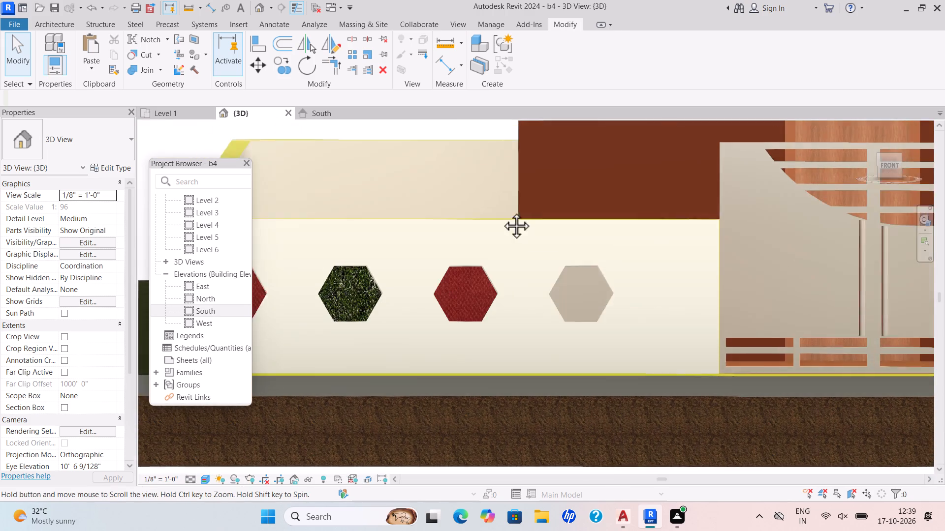
middle_click_drag(502, 211, 500, 212)
left_click(559, 278)
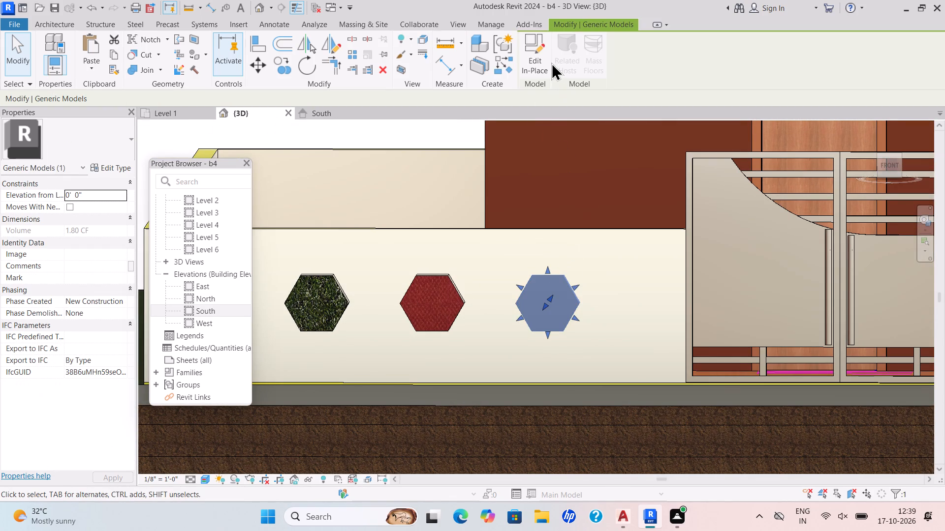
left_click(543, 58)
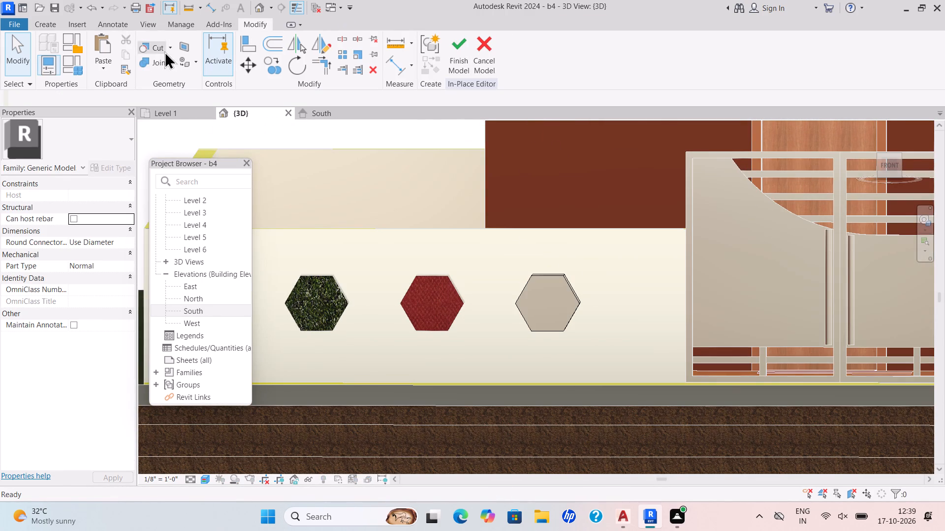
left_click(193, 62)
left_click(195, 71)
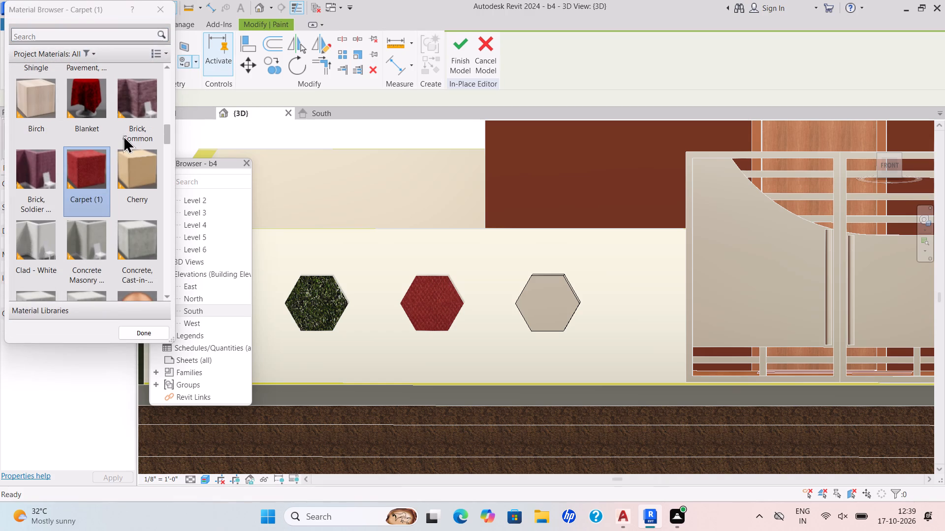
scroll(99, 190, "up", 2)
scroll(99, 190, "down", 5)
scroll(100, 192, "up", 4)
scroll(100, 192, "down", 2)
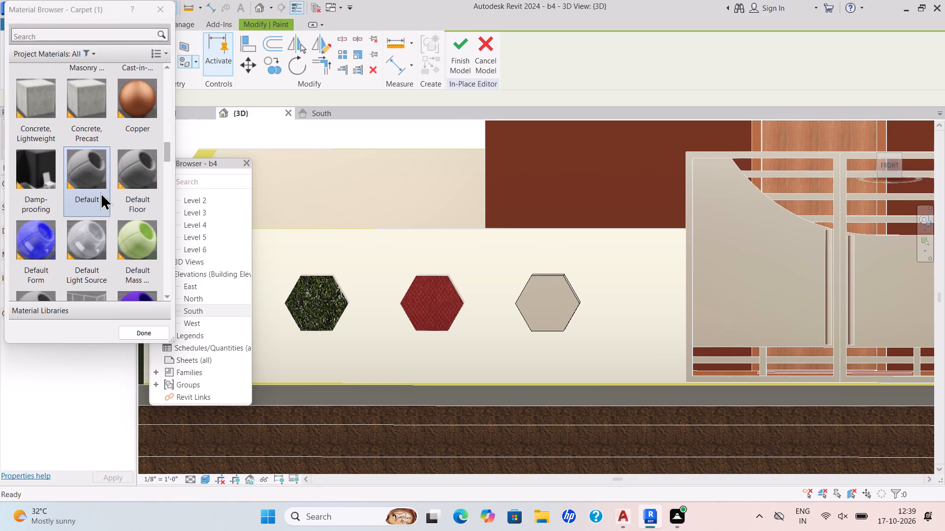
scroll(100, 192, "down", 9)
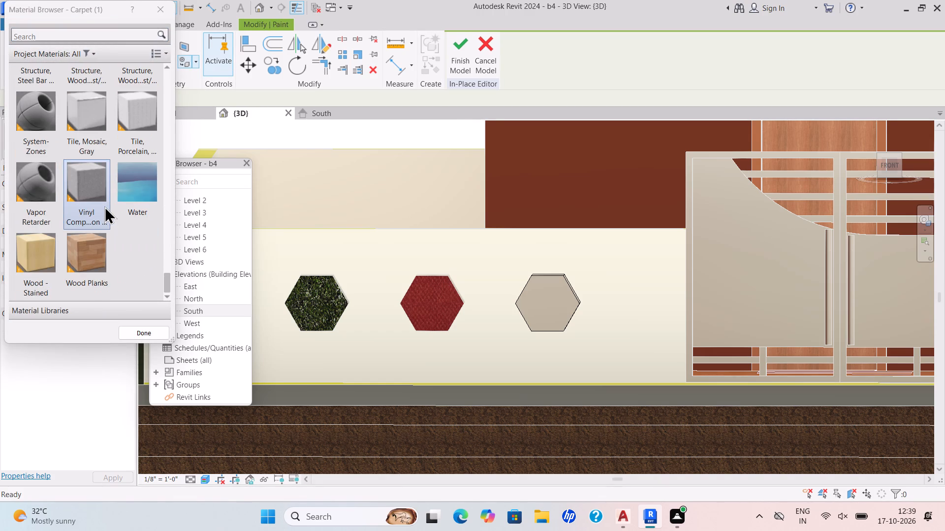
scroll(104, 208, "up", 6)
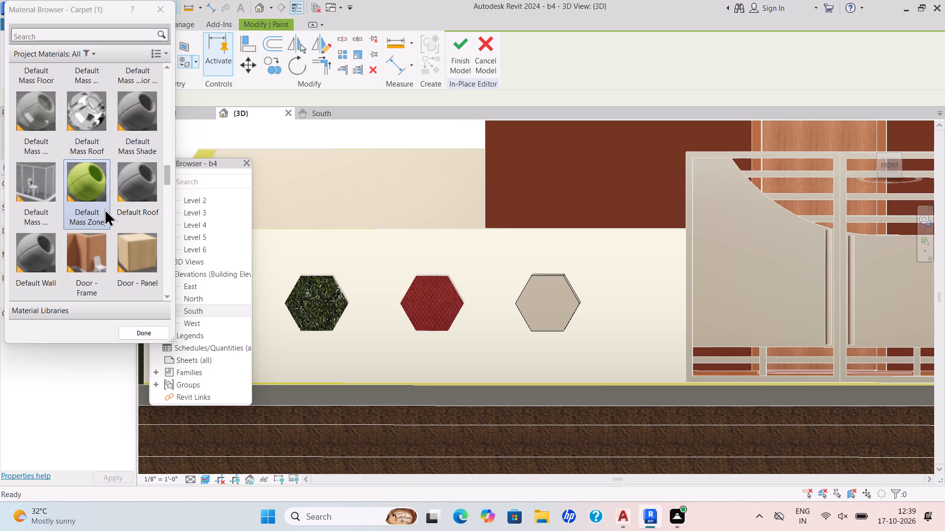
scroll(104, 208, "down", 1)
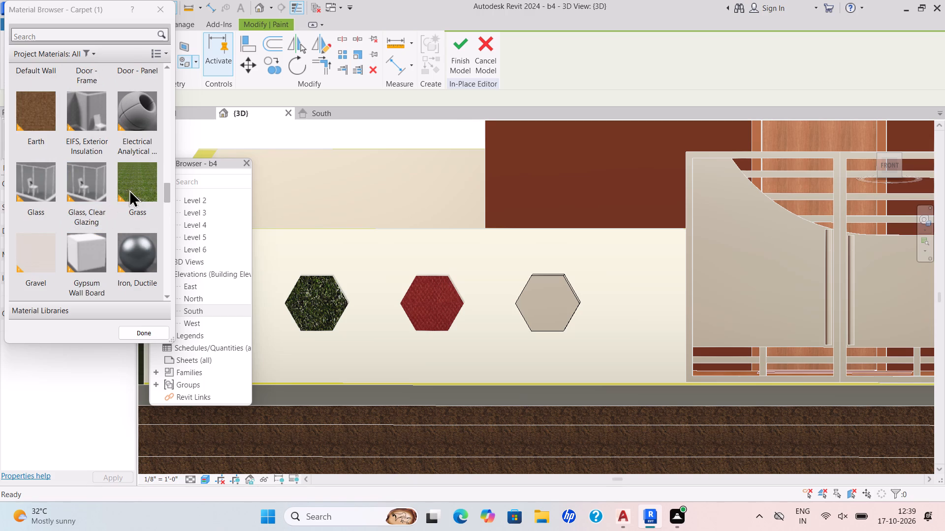
left_click(141, 189)
left_click(544, 294)
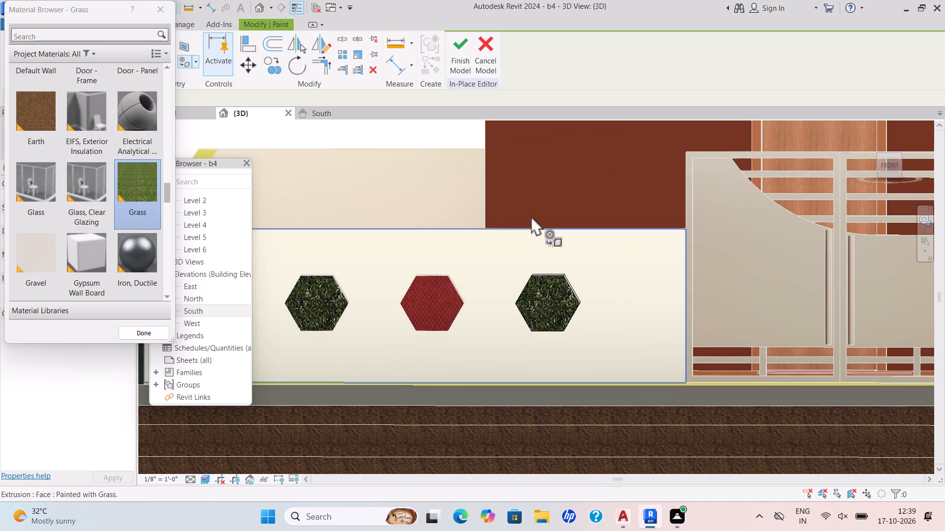
left_click(466, 54)
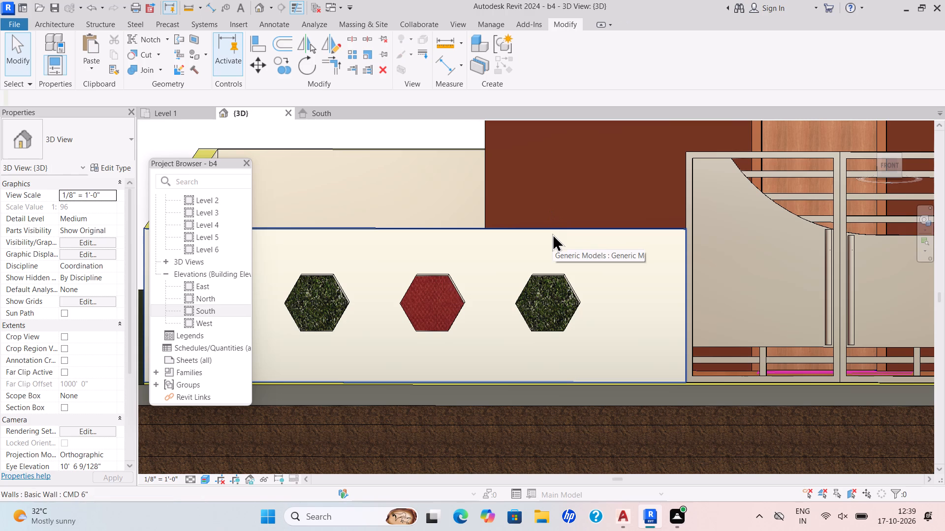
Edit the first hexagon east of the gate in place, paint its front face with Carpet (1), and finish the model.
scroll(552, 234, "down", 3)
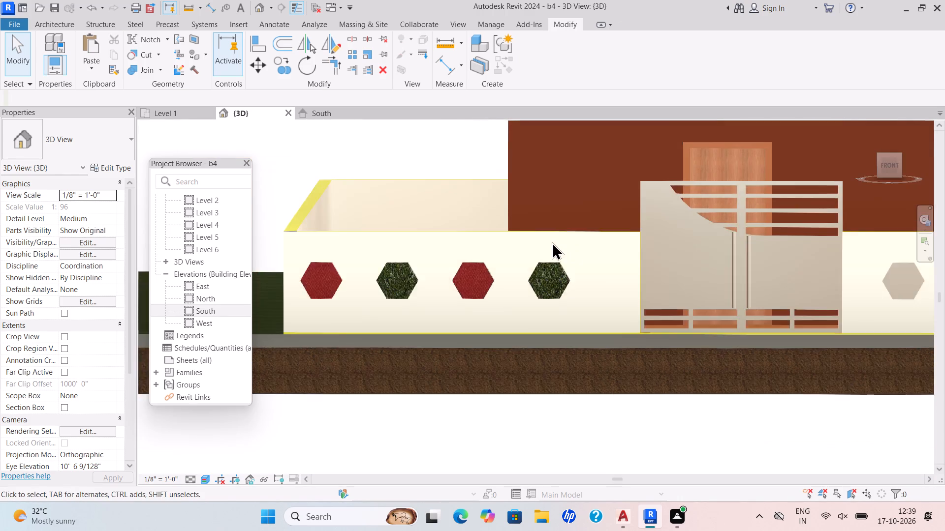
scroll(606, 258, "down", 2)
middle_click_drag(604, 259, 381, 297)
scroll(400, 295, "down", 1)
scroll(586, 312, "up", 4)
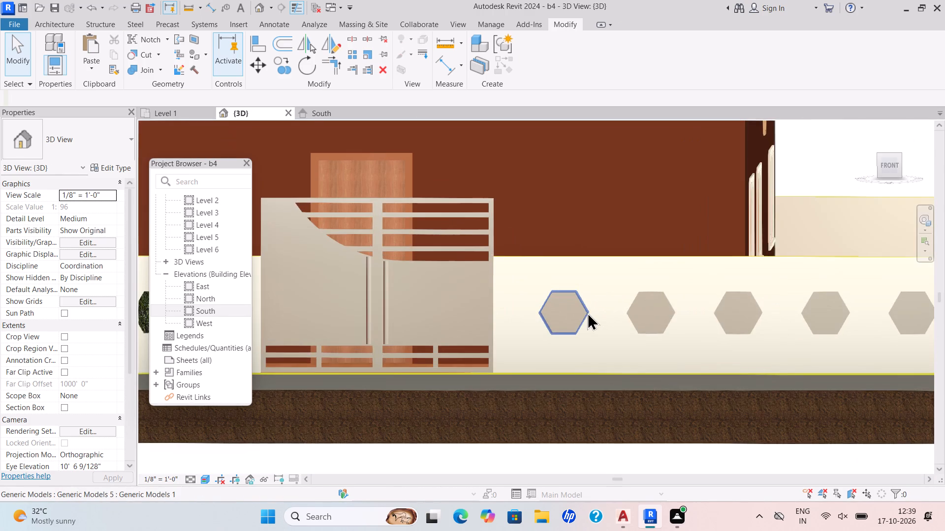
left_click(588, 313)
left_click_drag(543, 64, 541, 83)
left_click(534, 67)
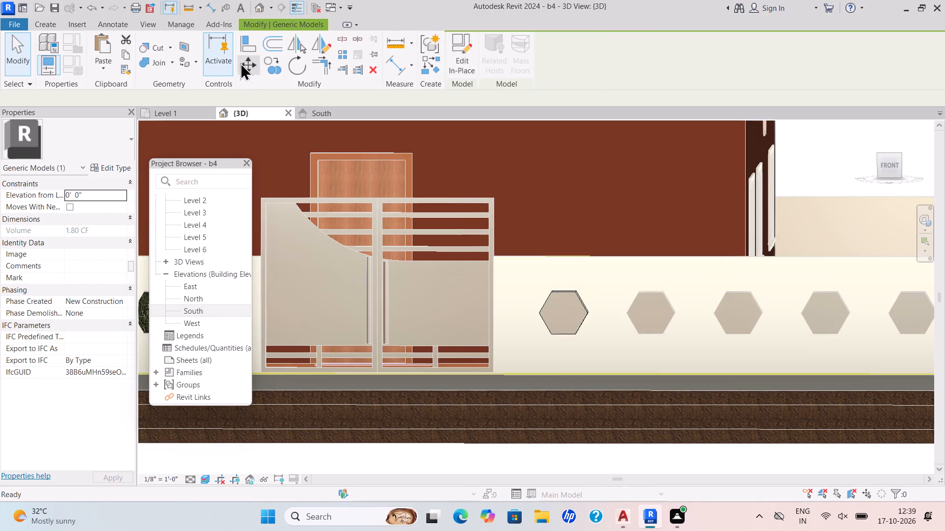
left_click(194, 59)
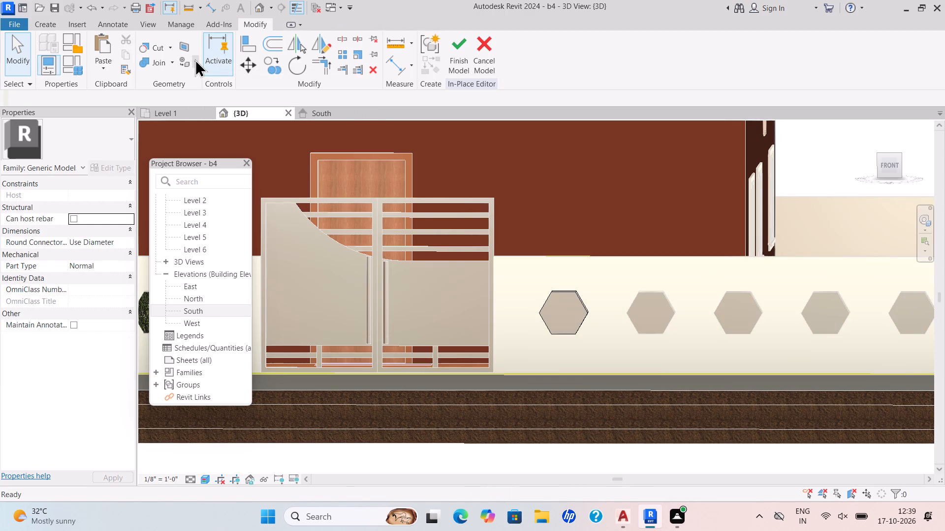
left_click(197, 70)
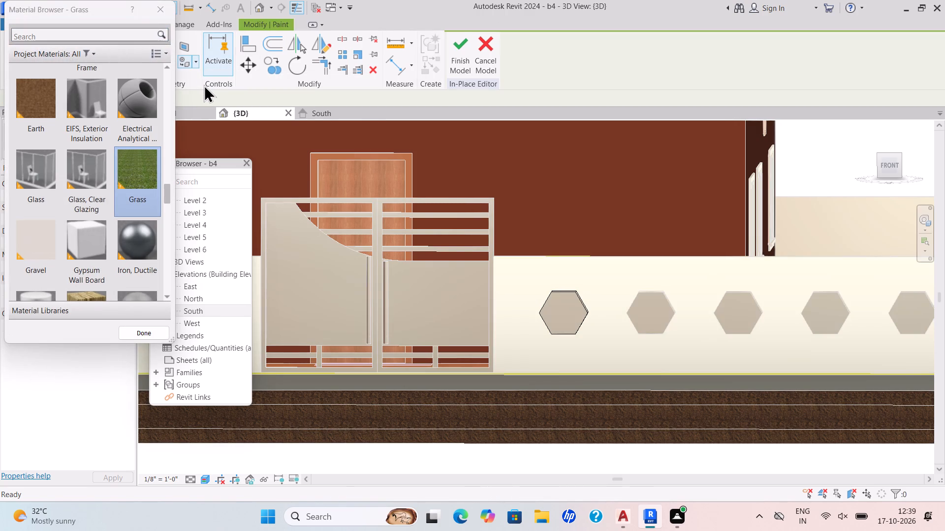
scroll(607, 305, "down", 3)
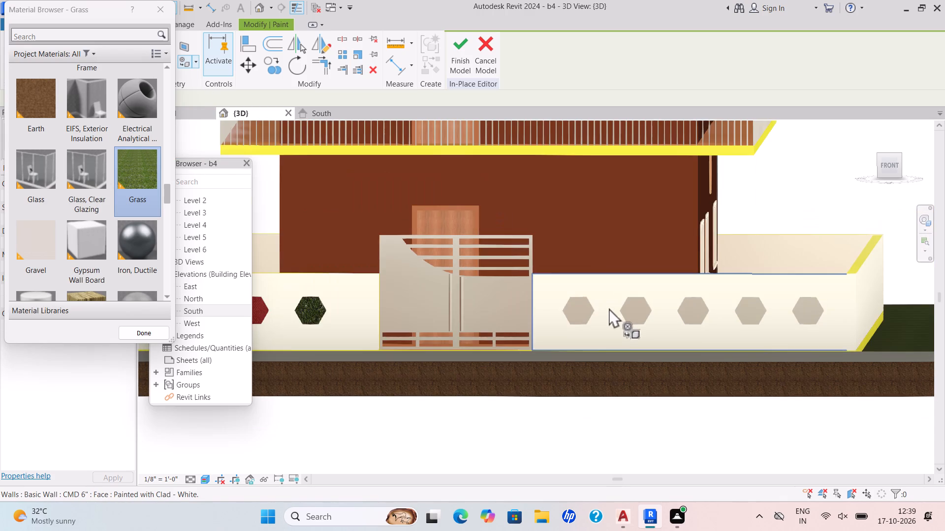
scroll(171, 158, "up", 2)
scroll(125, 158, "up", 3)
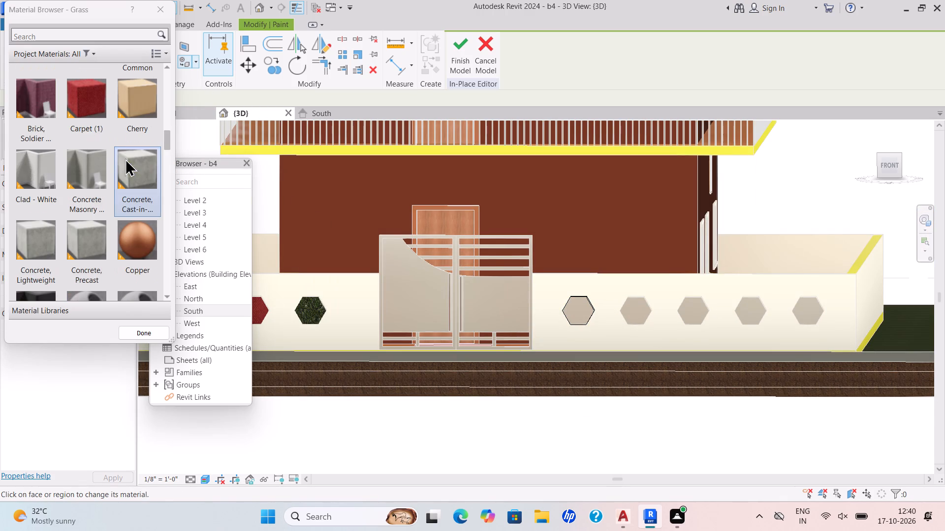
left_click(101, 131)
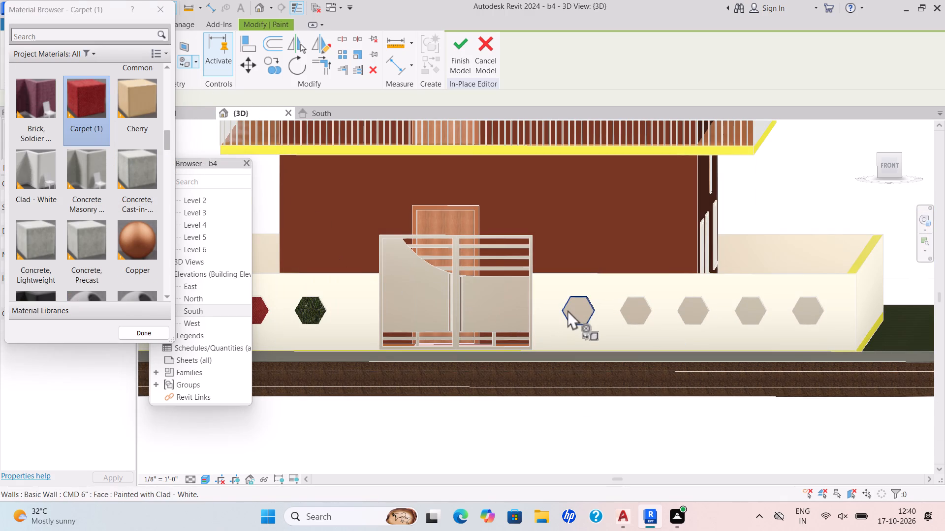
left_click(574, 315)
middle_click_drag(590, 314, 401, 314)
middle_click(396, 314)
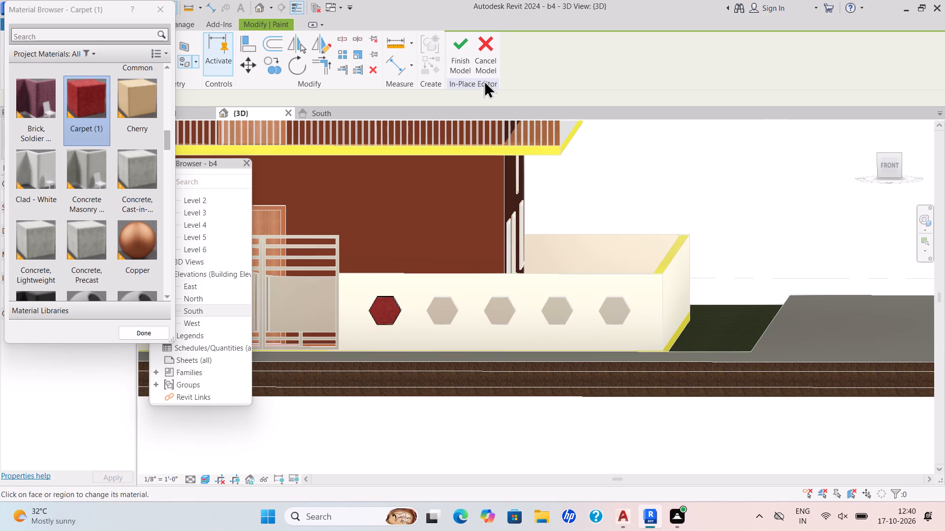
left_click(463, 56)
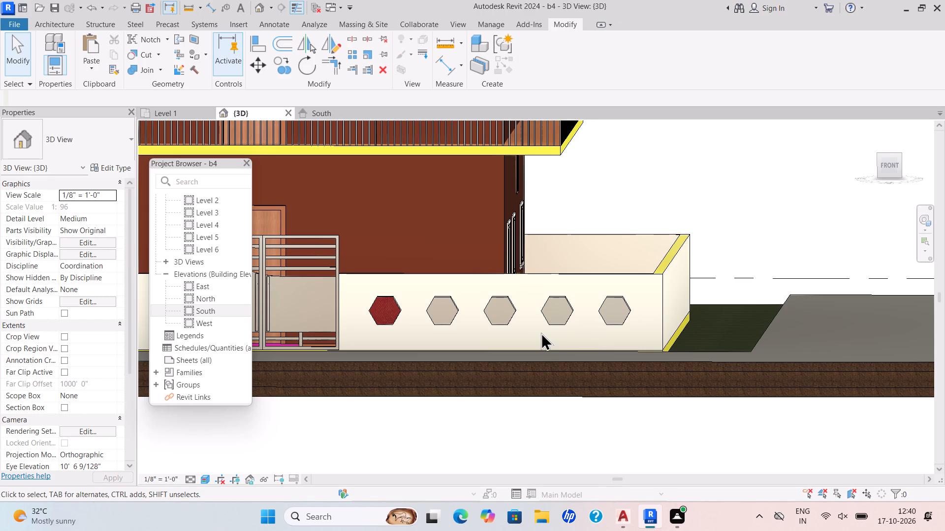
Edit the second hexagon east of the gate in place, paint its front face with Grass, and finish the model.
left_click(447, 297)
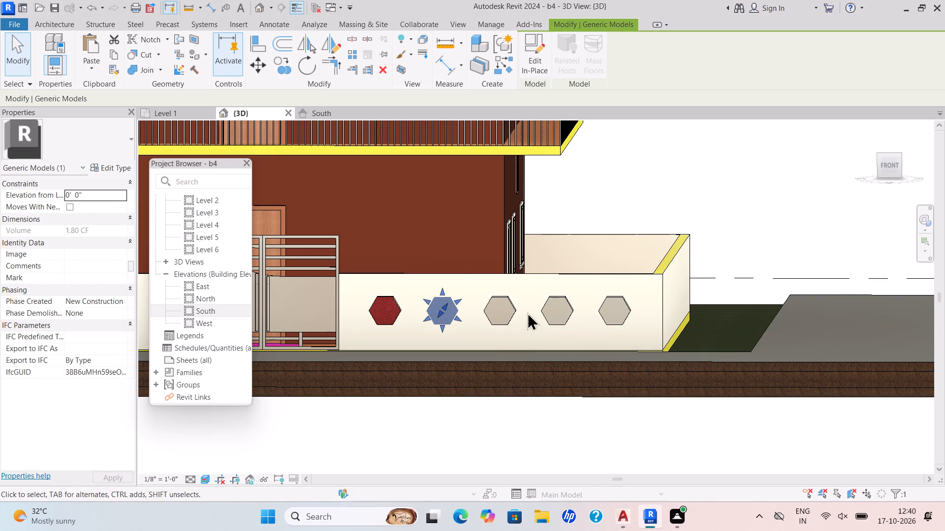
left_click(532, 65)
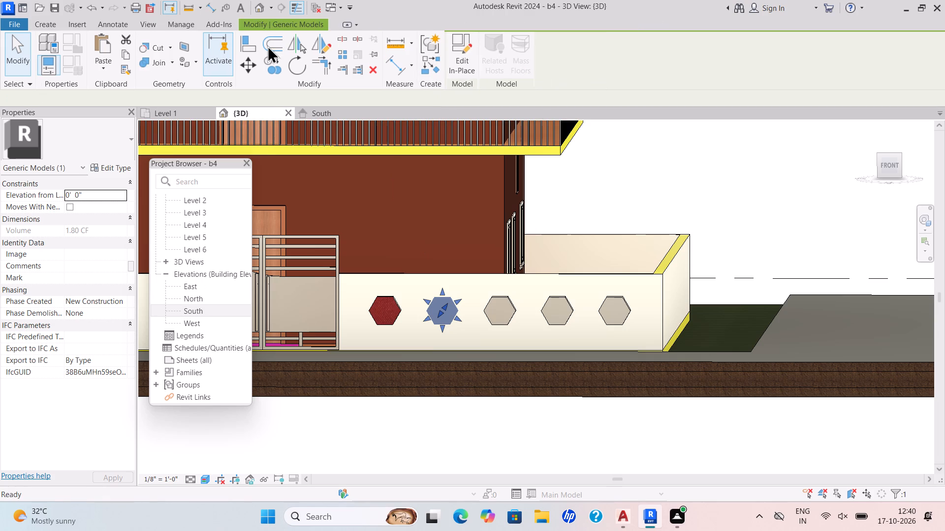
left_click(195, 61)
left_click(200, 73)
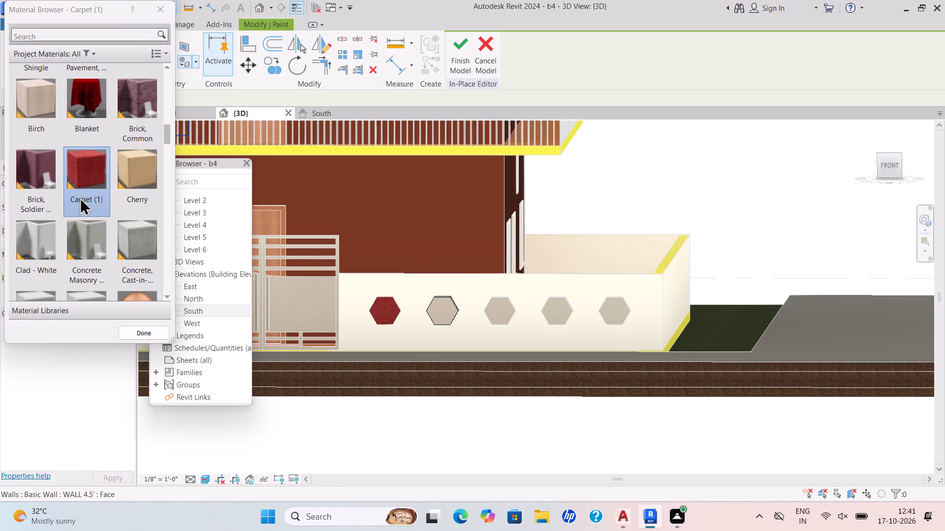
scroll(81, 202, "up", 10)
scroll(84, 204, "down", 1)
scroll(85, 204, "up", 1)
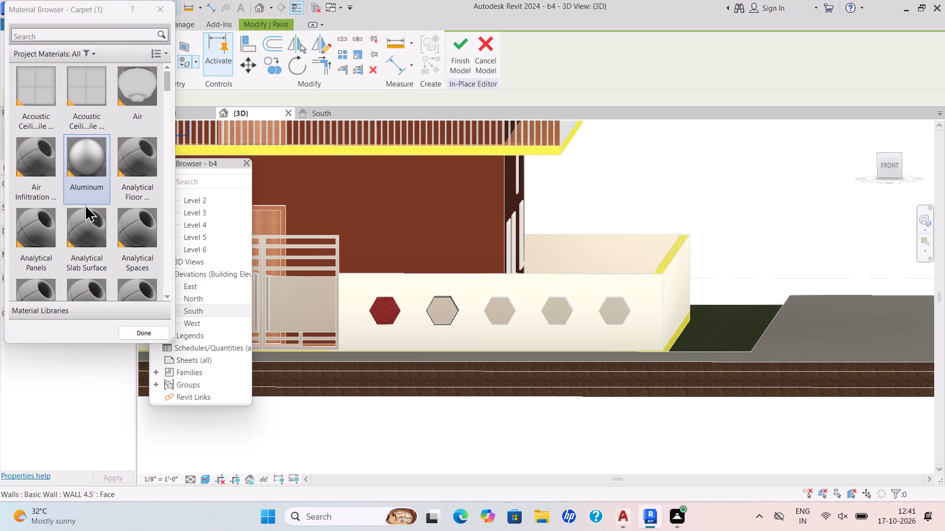
scroll(85, 204, "up", 5)
scroll(85, 204, "down", 1)
scroll(85, 204, "up", 7)
scroll(85, 204, "down", 4)
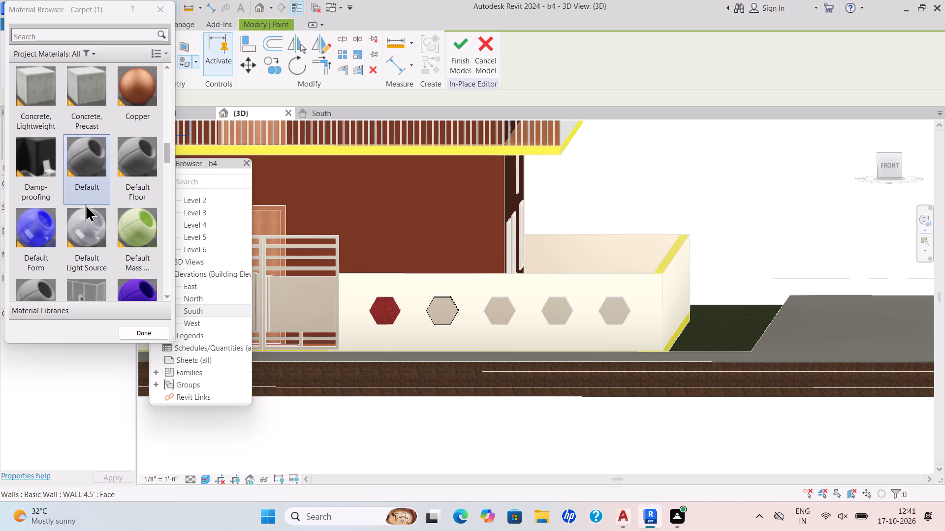
scroll(85, 204, "down", 2)
left_click(153, 233)
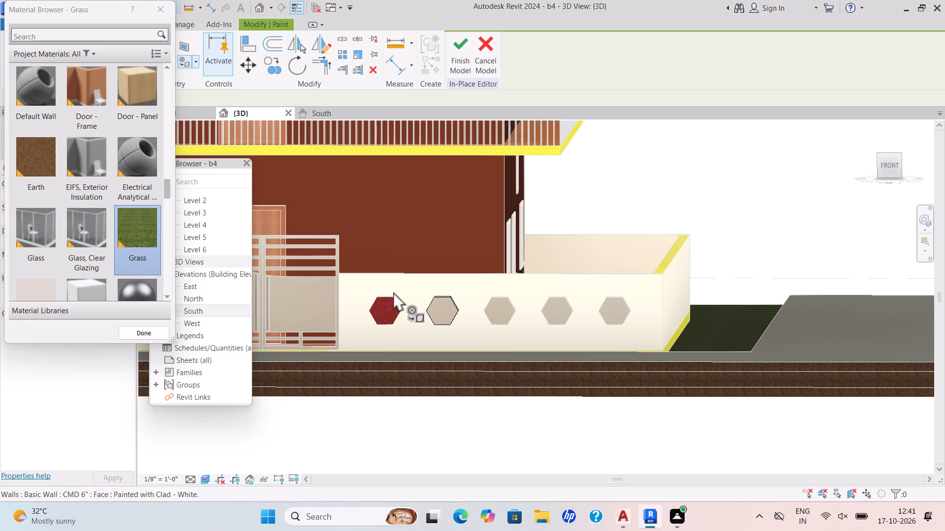
left_click(439, 315)
left_click(456, 55)
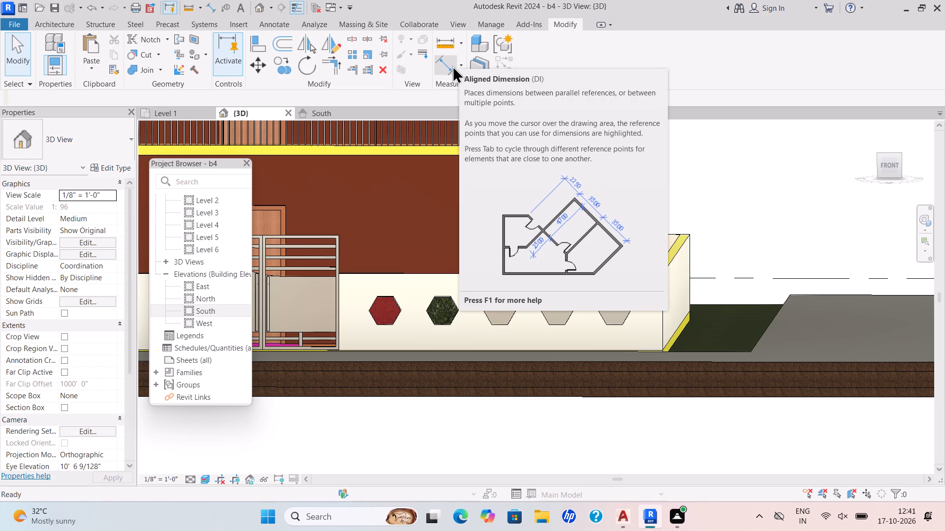
Edit the third hexagon east of the gate in place, paint its front face with Carpet (1), and finish the model.
scroll(501, 312, "up", 3)
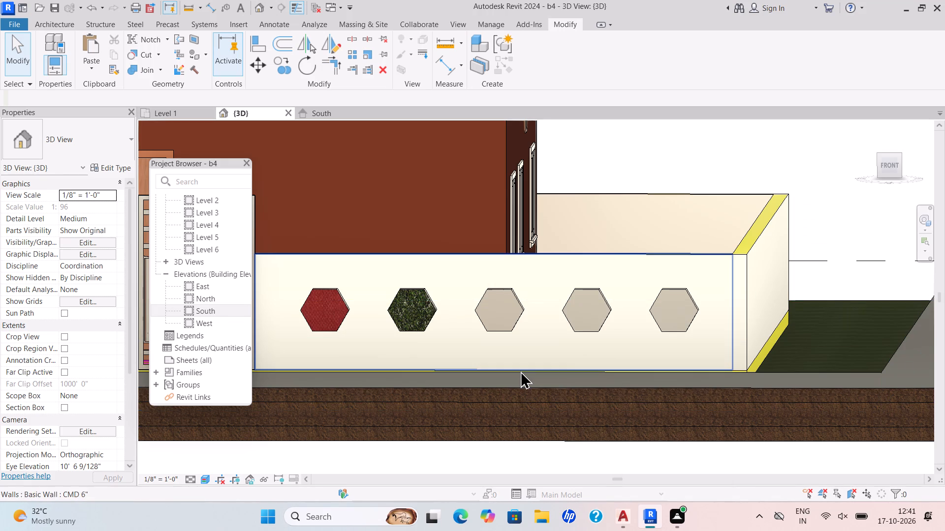
left_click(510, 329)
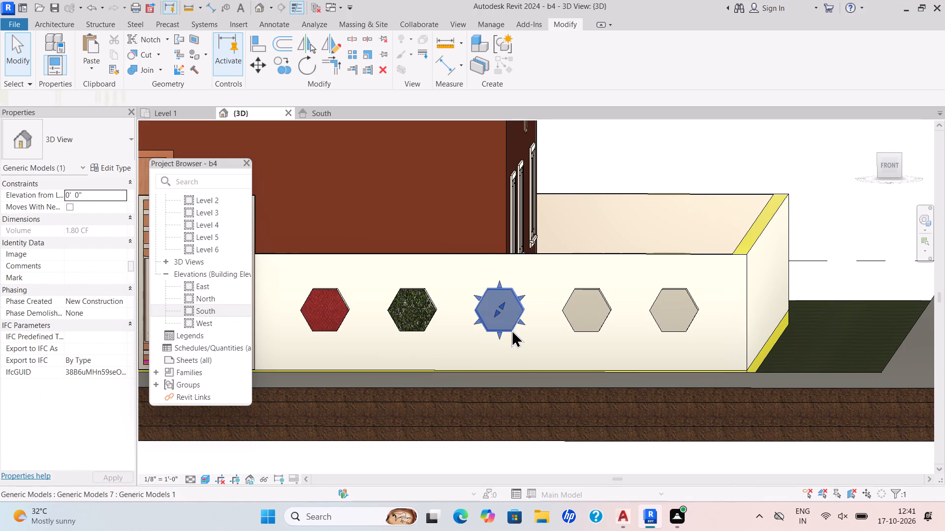
left_click(523, 61)
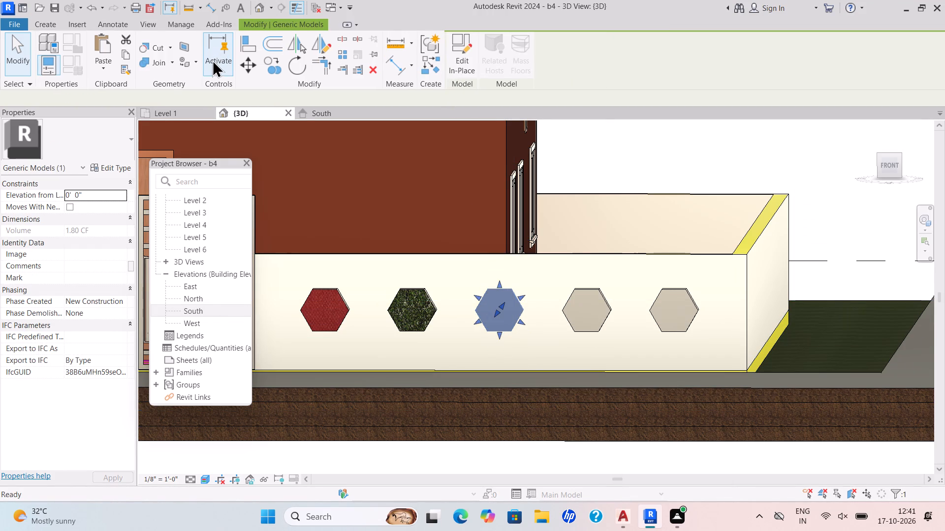
left_click(199, 60)
left_click(200, 76)
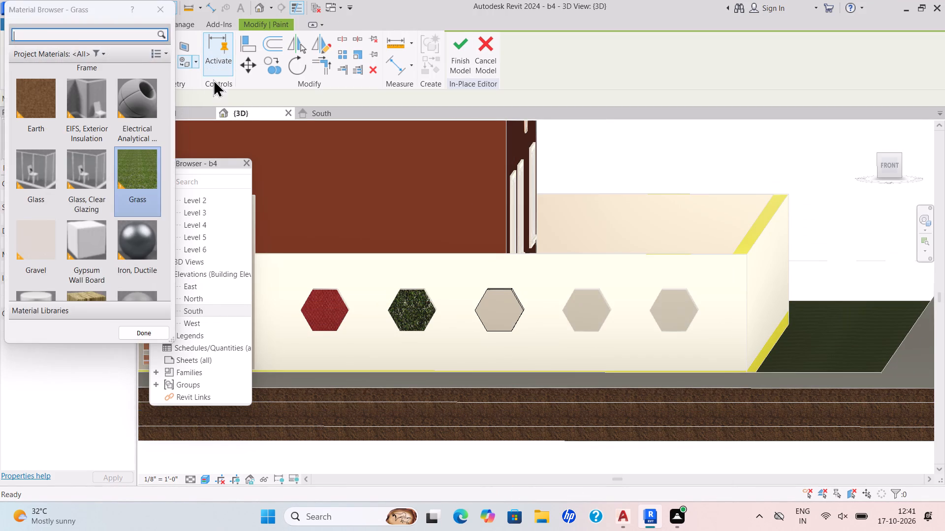
scroll(105, 147, "up", 4)
scroll(105, 147, "down", 1)
left_click_drag(86, 127, 89, 130)
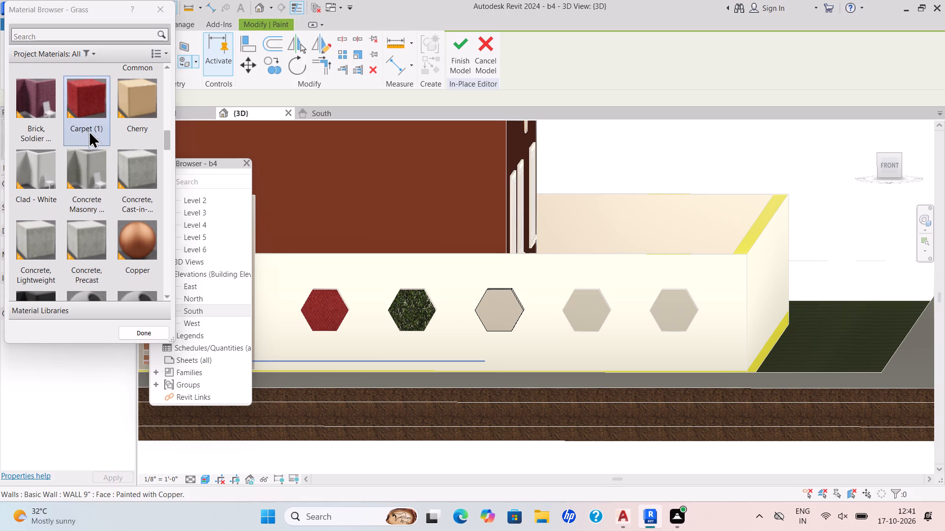
left_click_drag(89, 130, 90, 133)
left_click(495, 310)
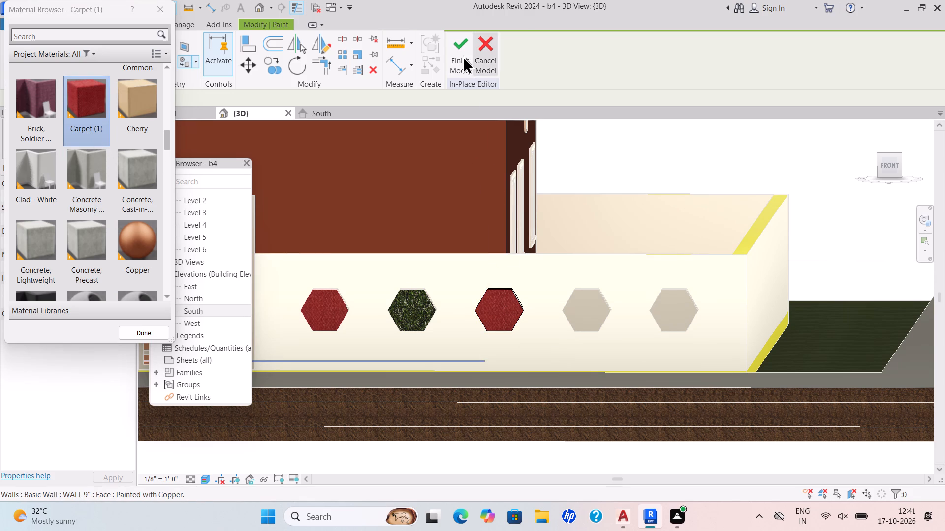
left_click(463, 56)
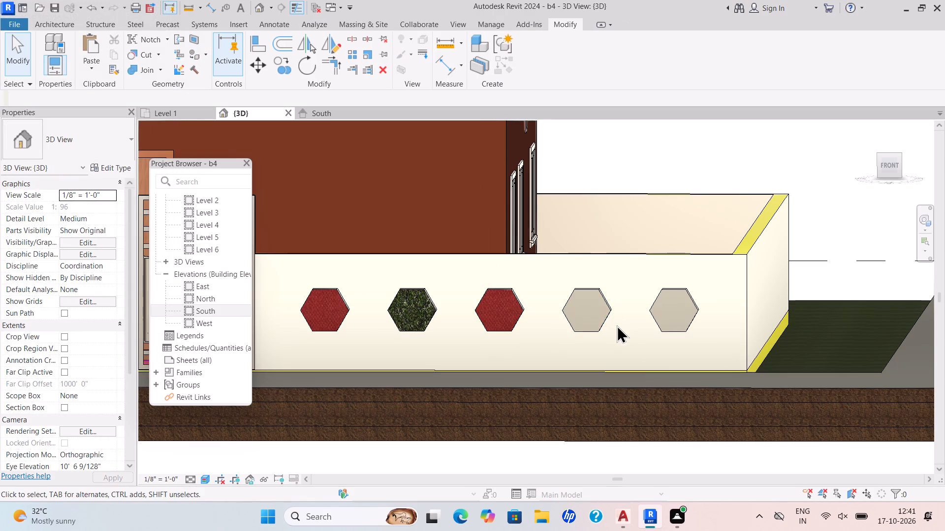
Edit the fourth hexagon east of the gate in place, paint its front face with Grass, and finish the model.
left_click(599, 323)
left_click(525, 57)
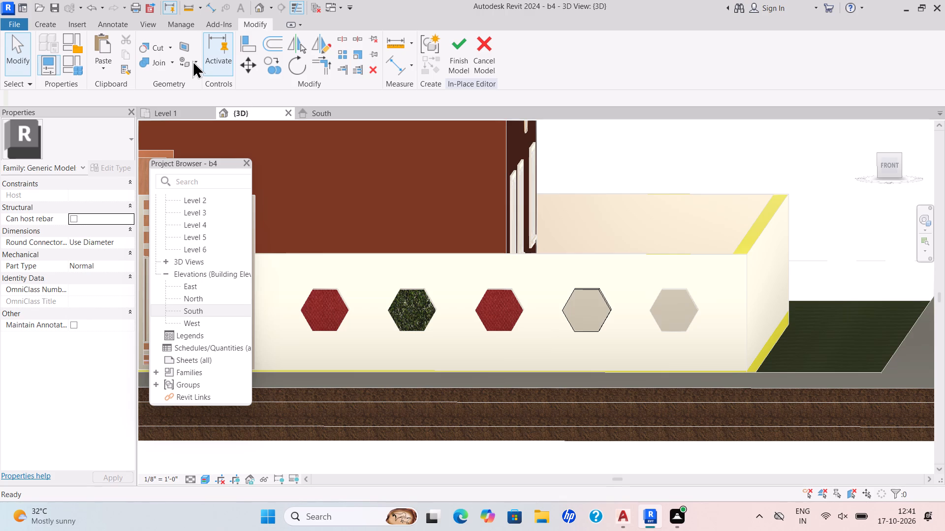
left_click(192, 60)
left_click(199, 75)
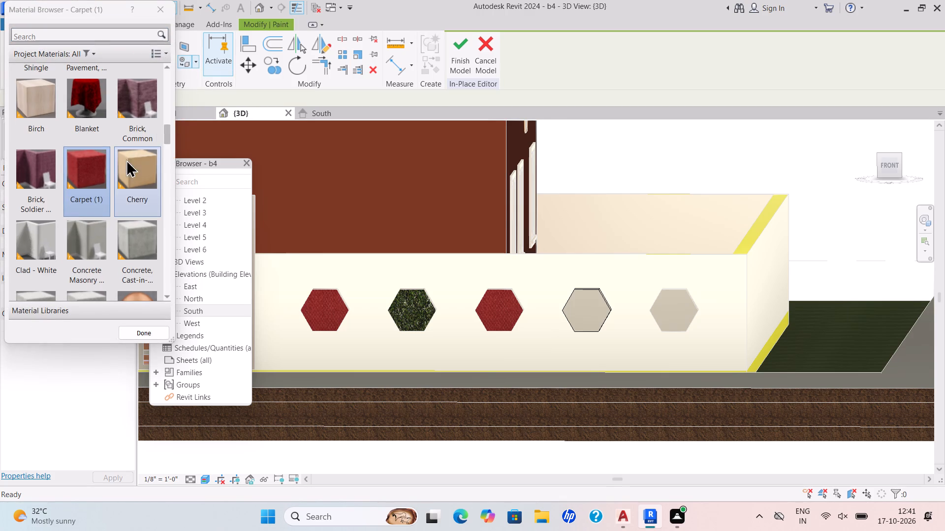
scroll(114, 181, "down", 10)
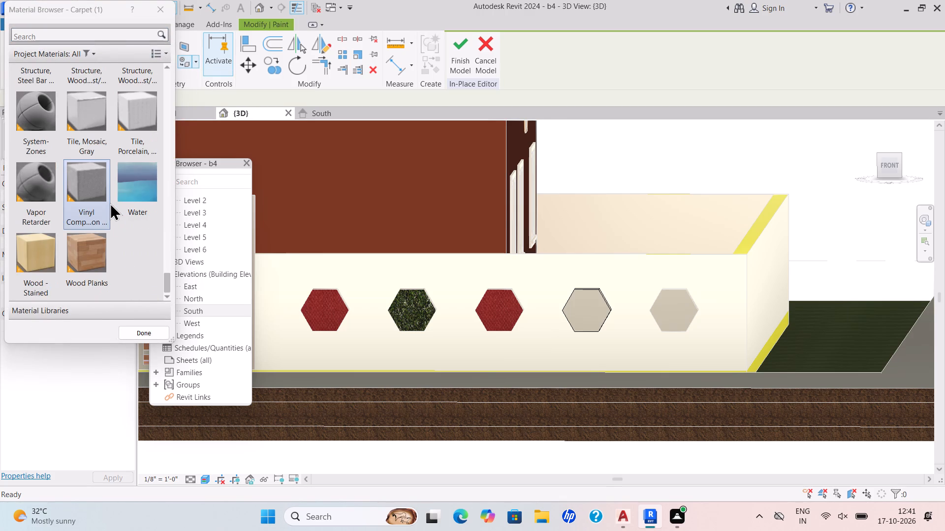
scroll(110, 203, "down", 5)
scroll(110, 203, "up", 6)
scroll(110, 203, "down", 1)
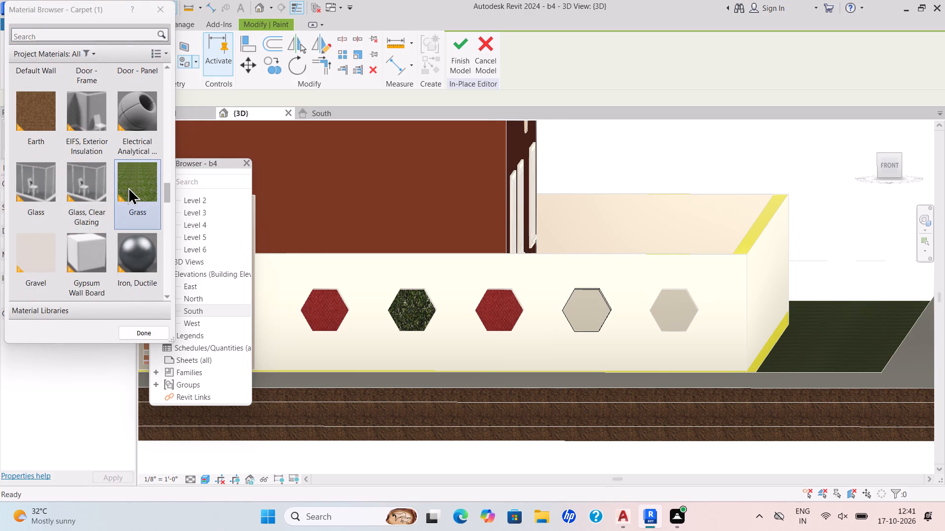
left_click(128, 187)
left_click(572, 323)
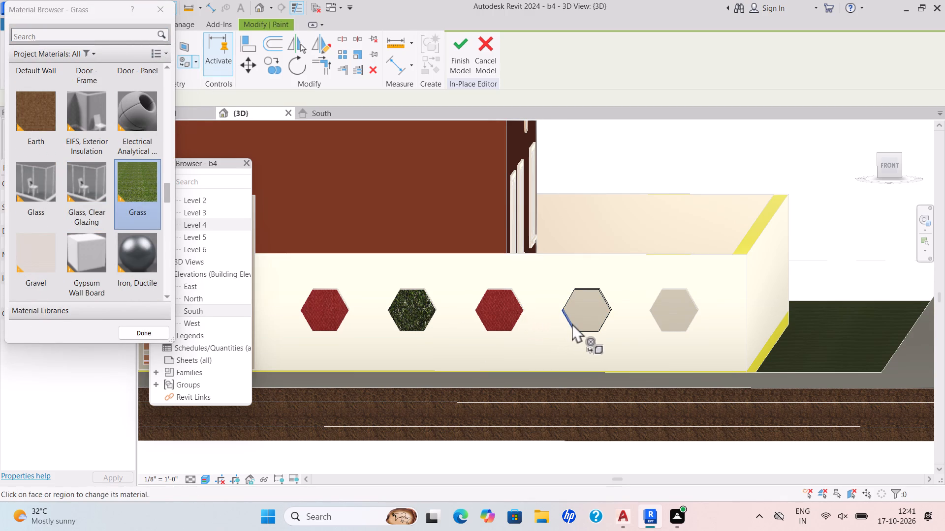
left_click(583, 320)
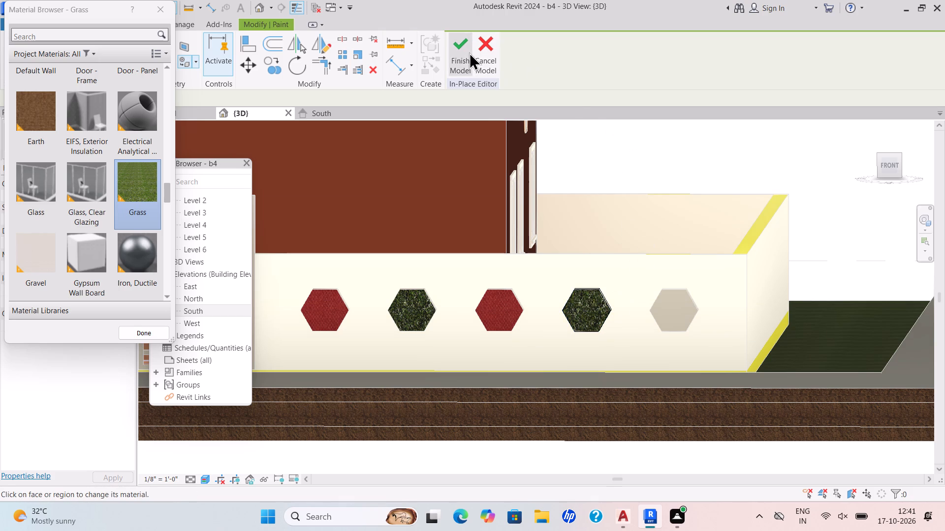
left_click(465, 50)
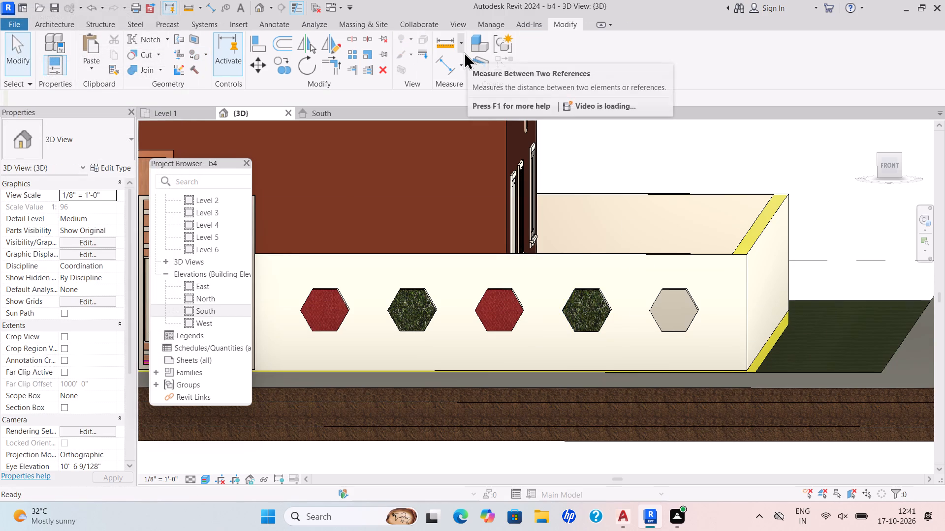
Edit the fifth hexagon, nearest the wall's east end, in place, paint its front face with Carpet (1), and finish the model.
left_click(688, 303)
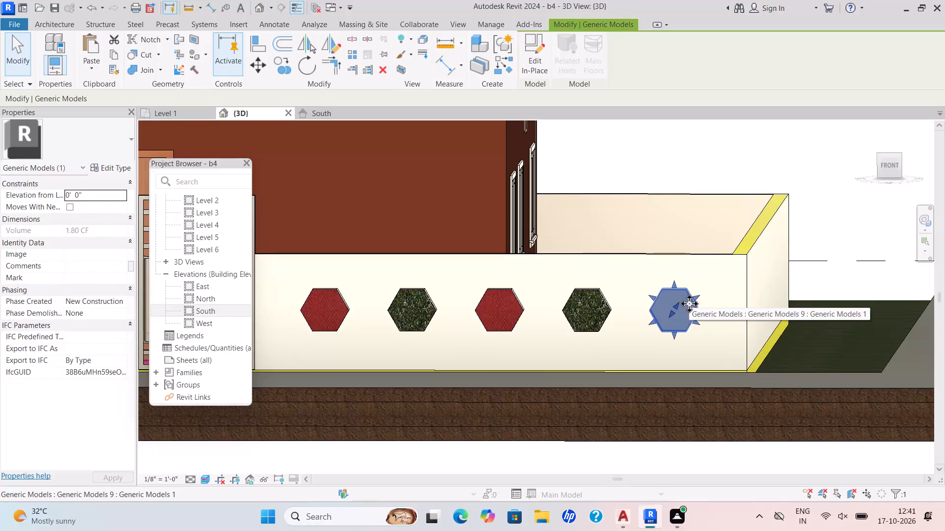
left_click(534, 73)
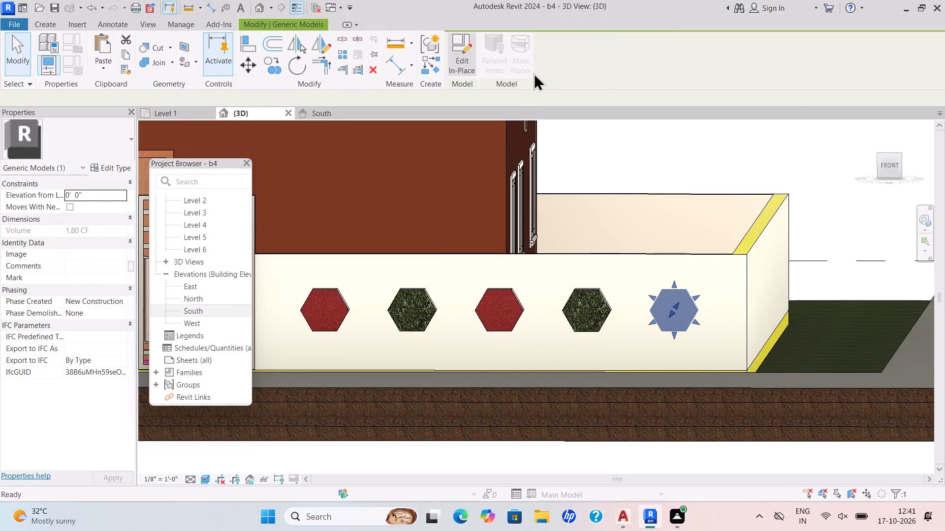
left_click(198, 60)
left_click(207, 77)
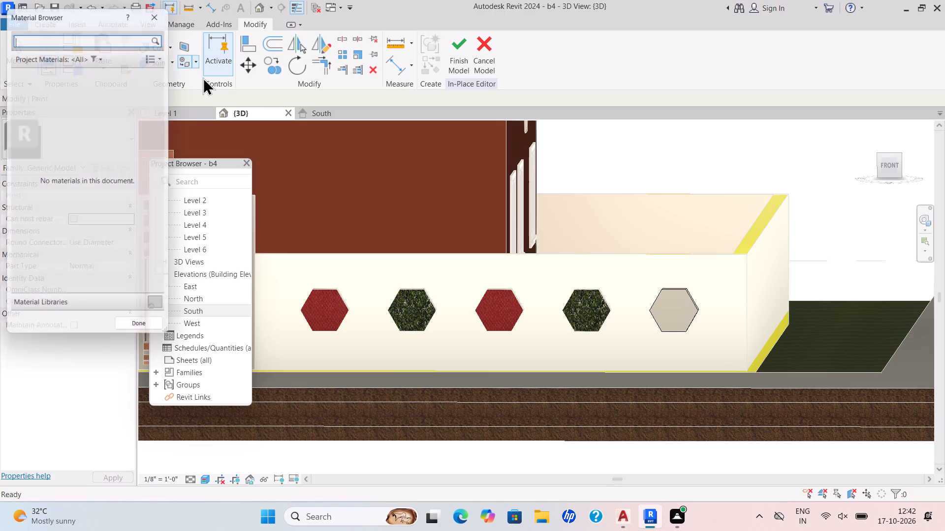
scroll(124, 197, "up", 4)
scroll(124, 197, "down", 1)
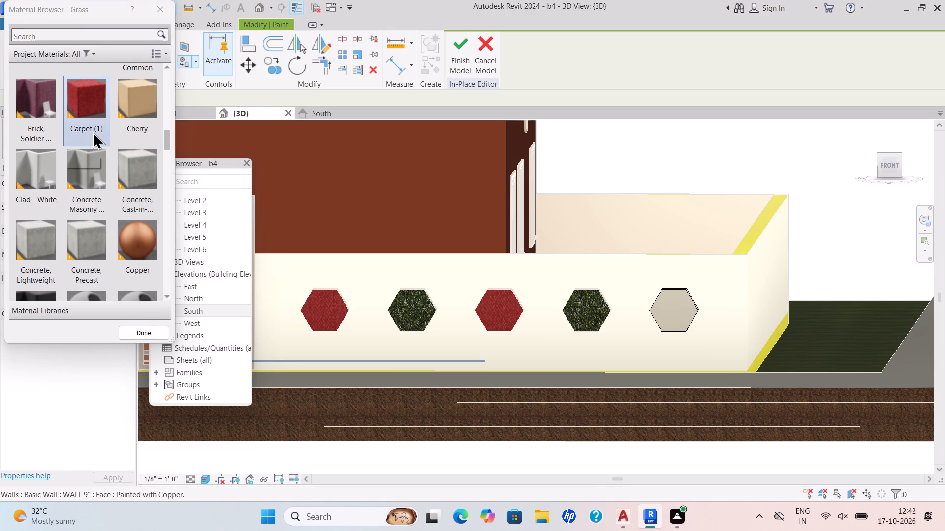
left_click(86, 118)
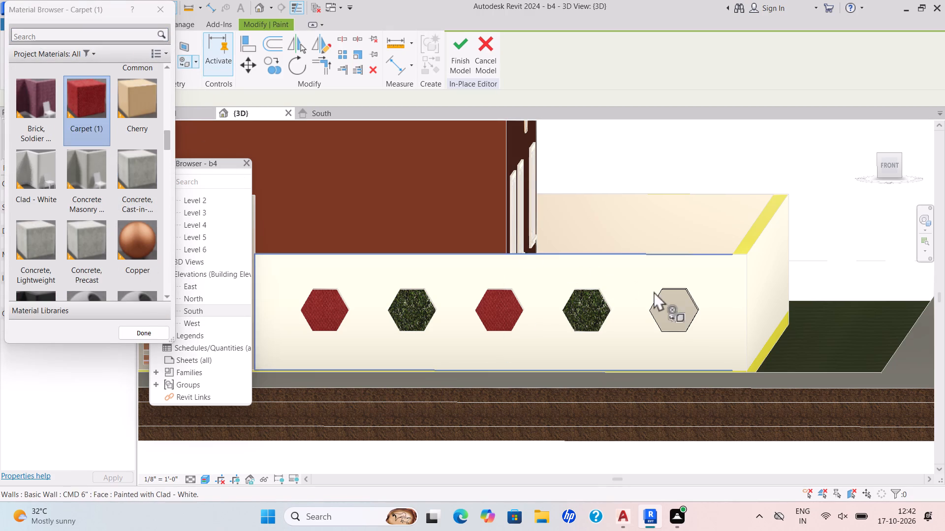
left_click(666, 301)
left_click(457, 50)
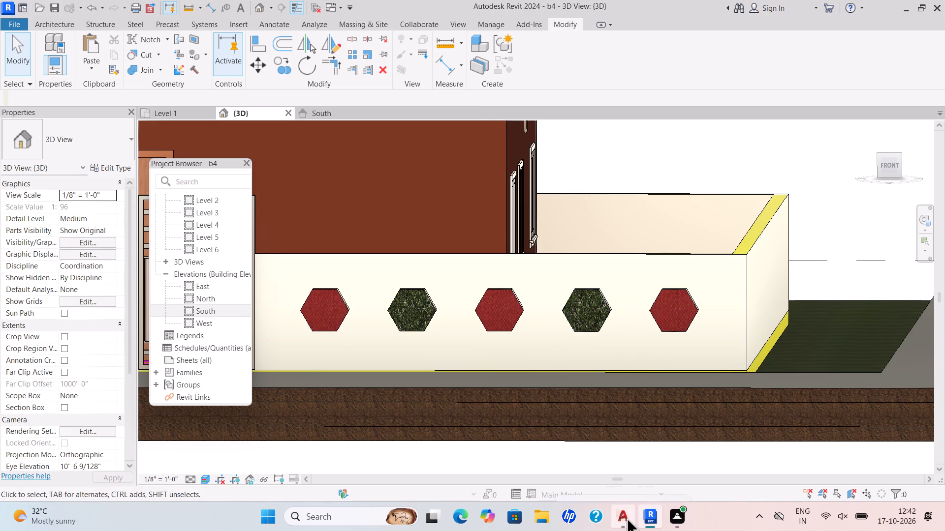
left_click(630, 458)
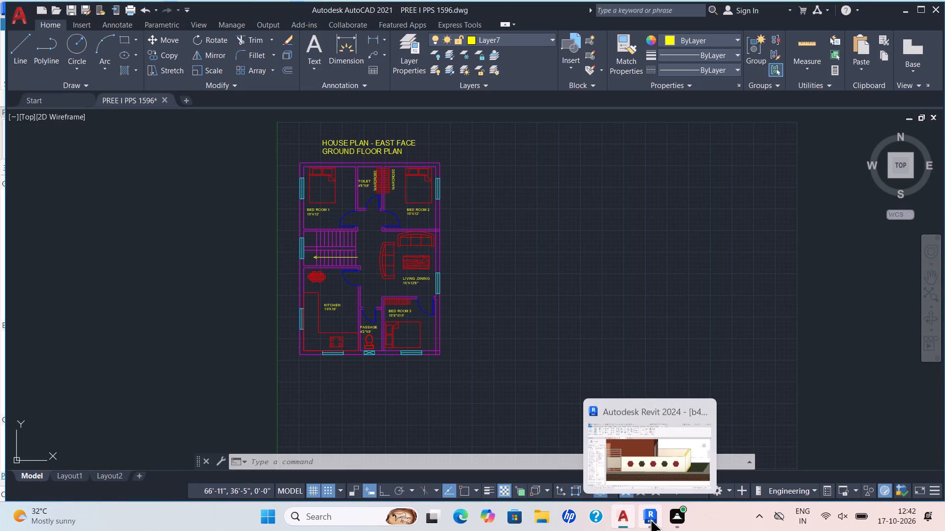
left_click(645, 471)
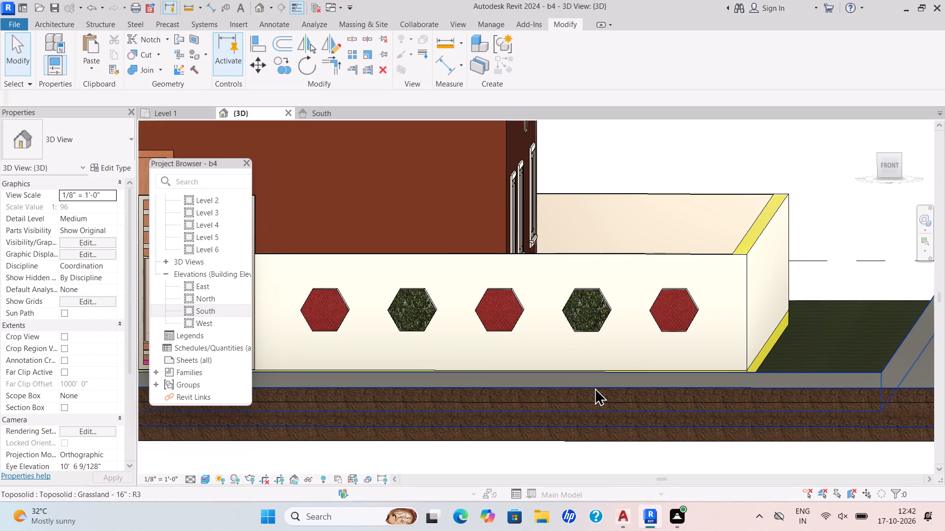